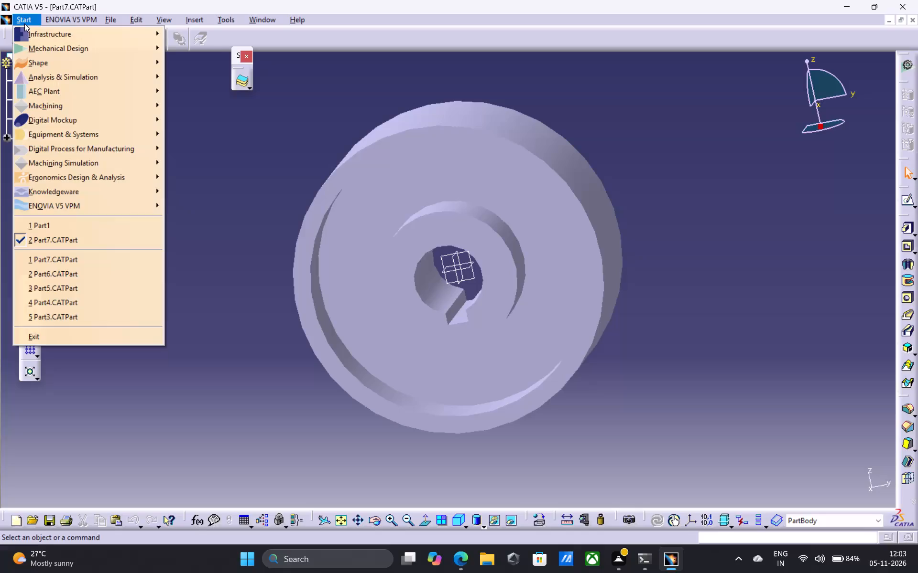
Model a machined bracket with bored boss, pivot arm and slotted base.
Create a new part with the default name and hybrid design enabled.
{"action": "left_click", "coordinate": [176, 51]}
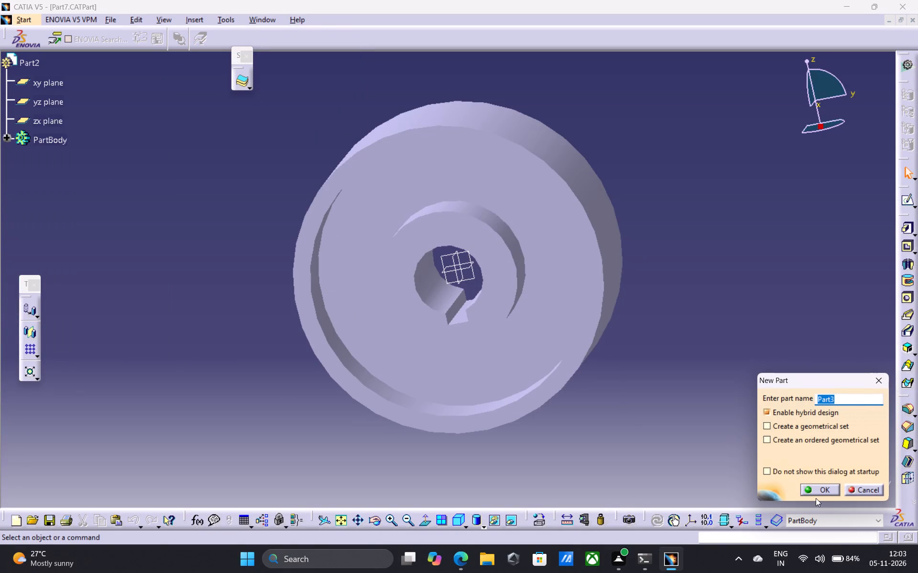
{"action": "left_click", "coordinate": [812, 488]}
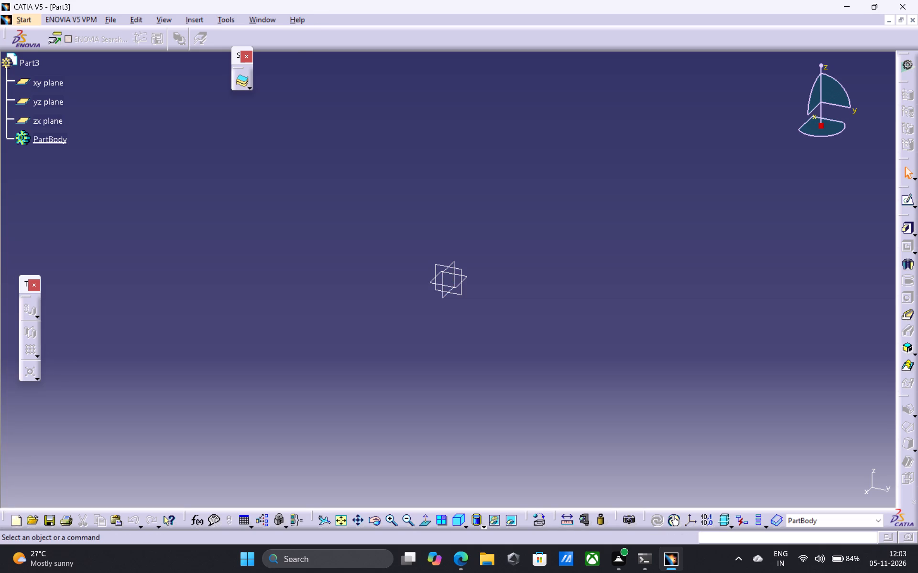
Sketch a rectangle on the xy plane and stretch its left side outward, giving about 175 mm by 53 mm around the origin.
{"action": "left_click", "coordinate": [465, 277]}
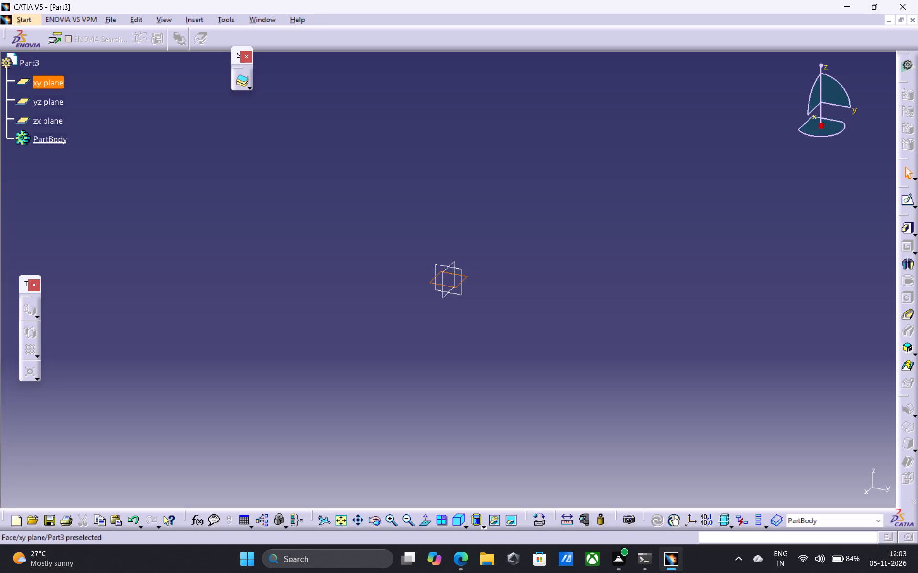
{"action": "left_click", "coordinate": [905, 201]}
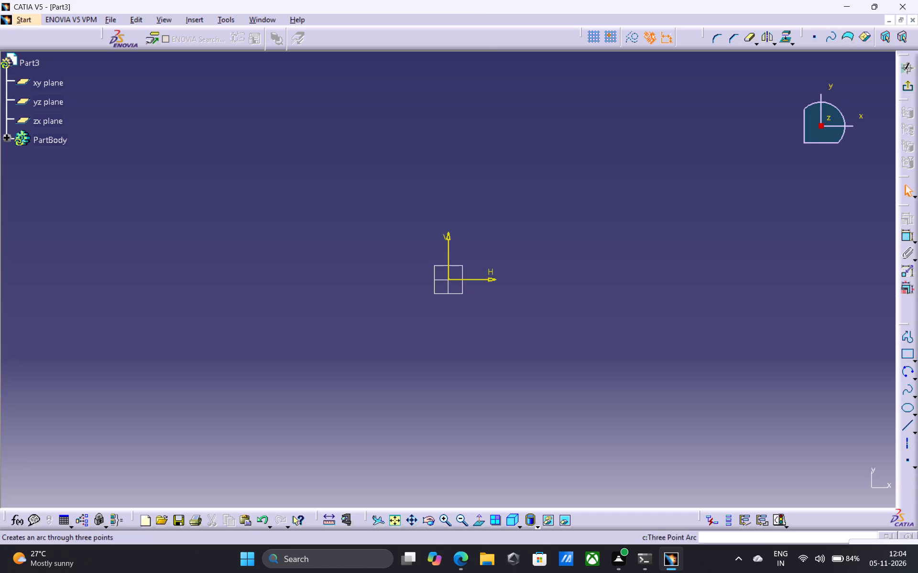
{"action": "left_click", "coordinate": [909, 356]}
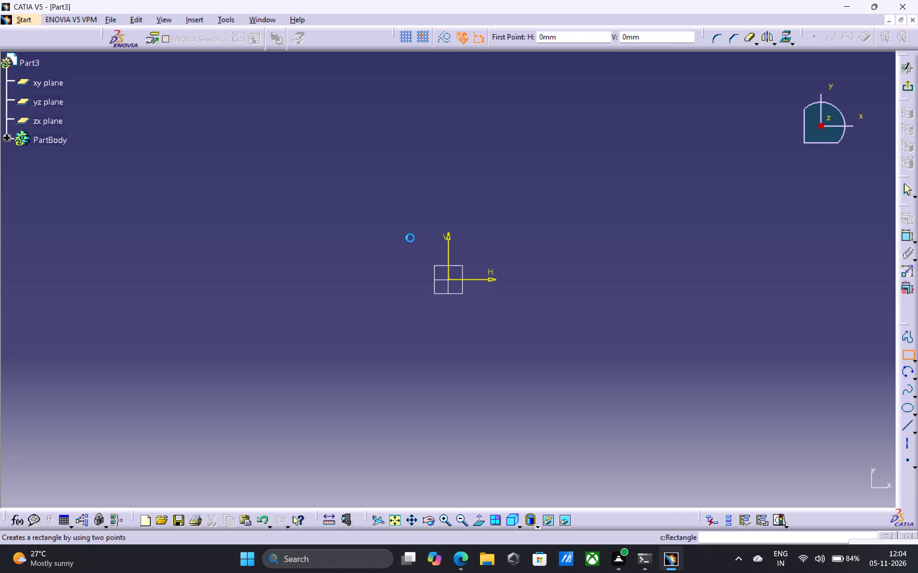
{"action": "left_click", "coordinate": [394, 248]}
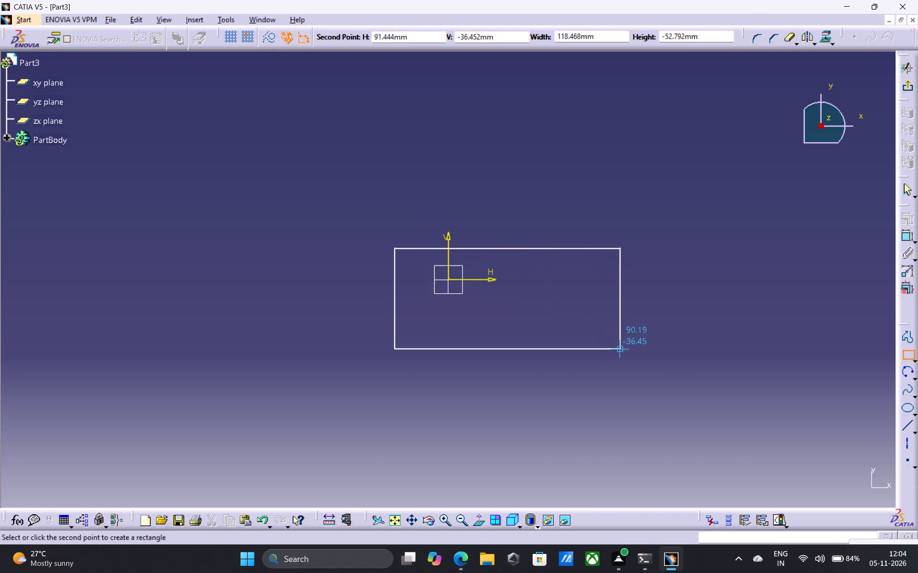
{"action": "left_click", "coordinate": [635, 349]}
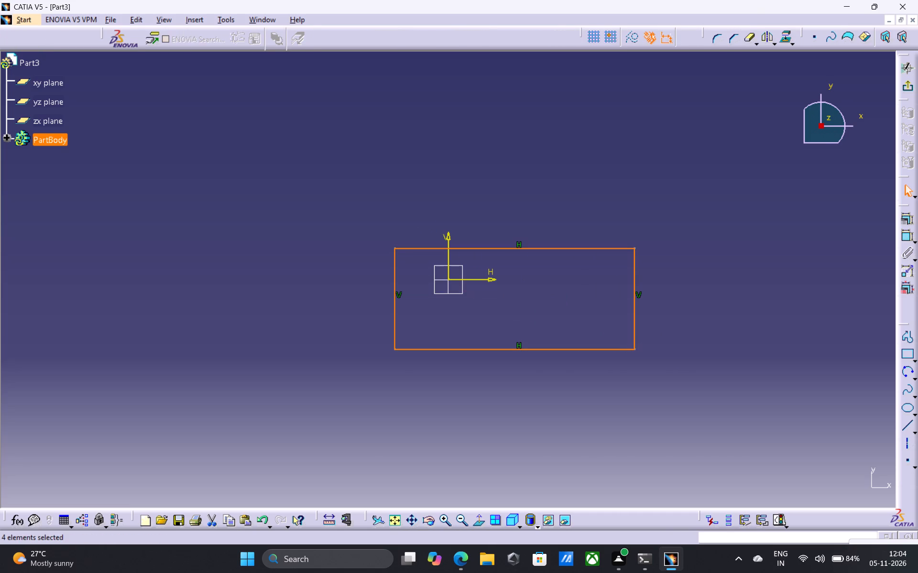
{"action": "left_click_drag", "start_coordinate": [549, 318], "coordinate": [531, 300]}
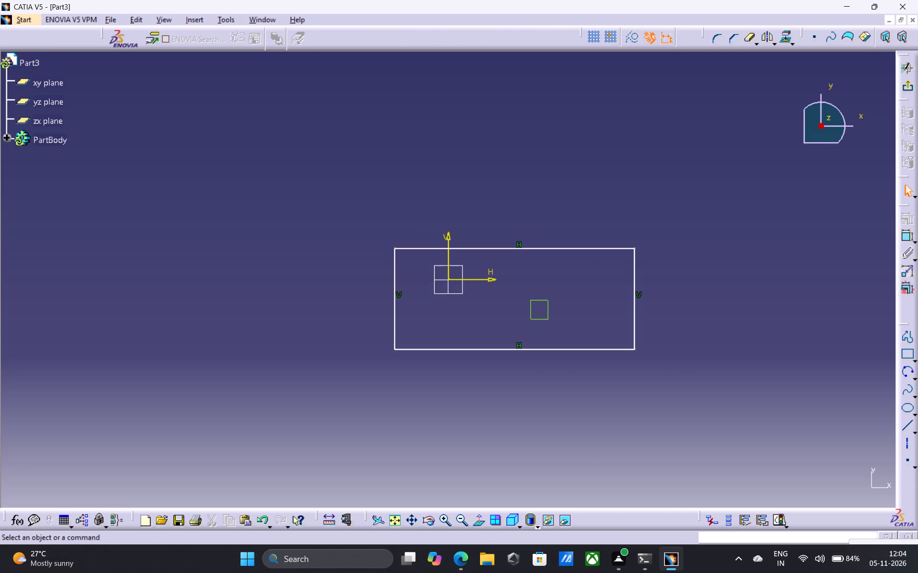
{"action": "left_click_drag", "start_coordinate": [395, 292], "coordinate": [327, 267]}
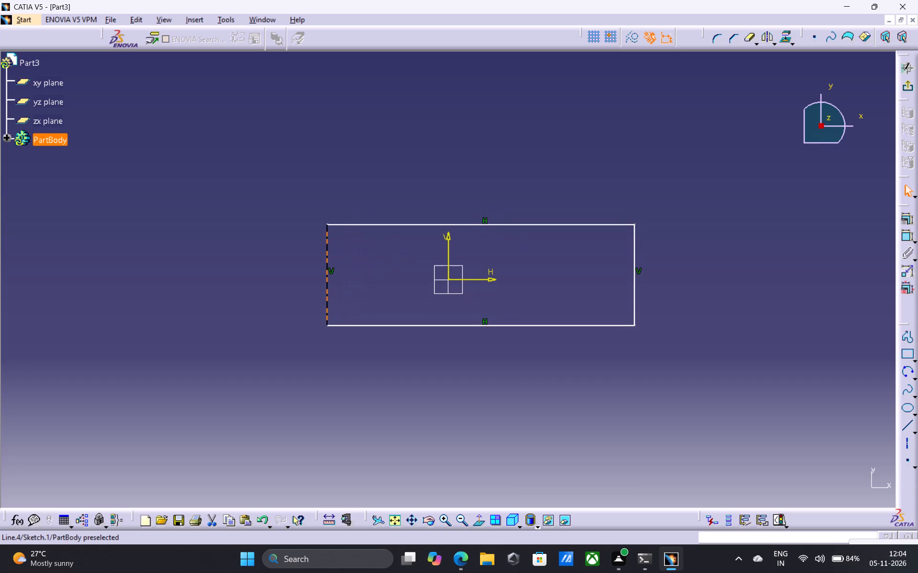
{"action": "left_click_drag", "start_coordinate": [327, 267], "coordinate": [301, 261]}
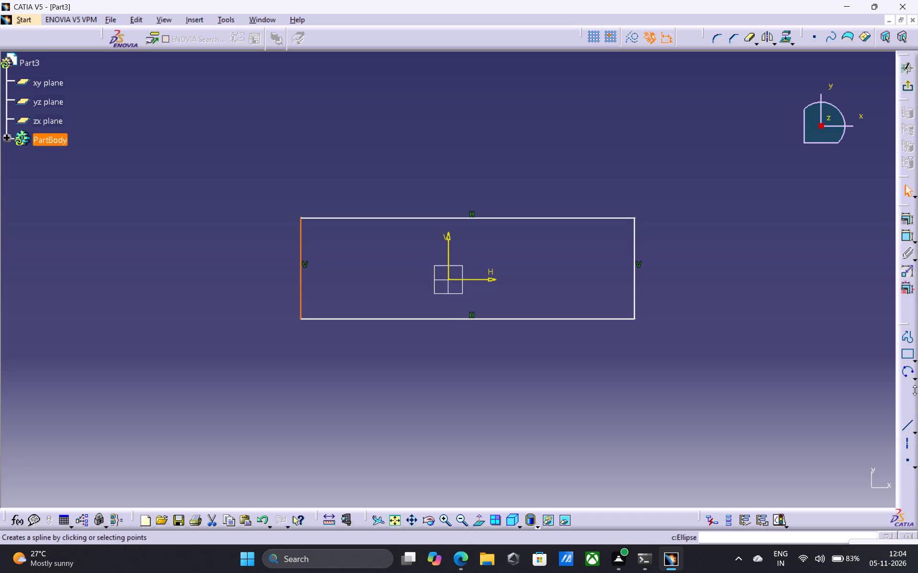
Draw a circle of about 35 mm radius centred on the midpoint of the rectangle's right side.
{"action": "left_click", "coordinate": [916, 382]}
{"action": "left_click", "coordinate": [838, 368]}
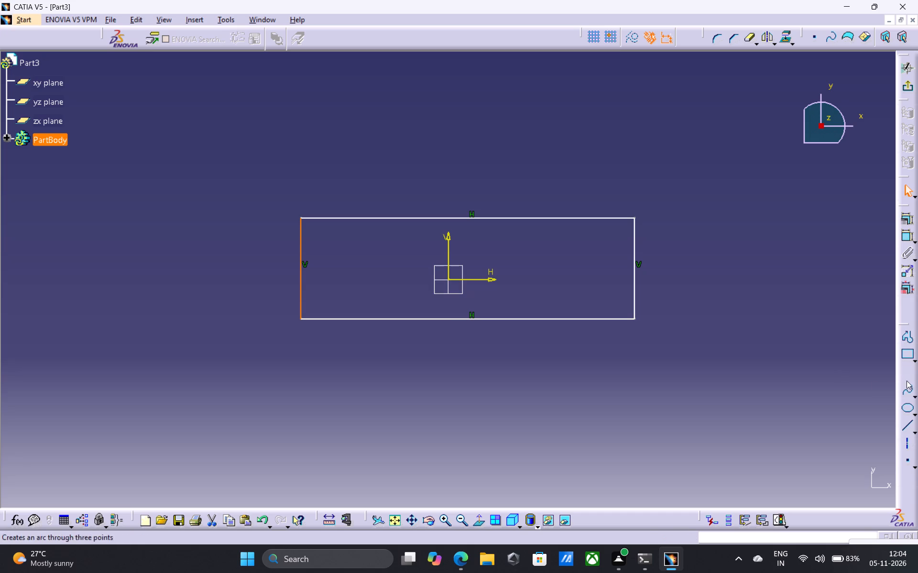
{"action": "left_click", "coordinate": [915, 377]}
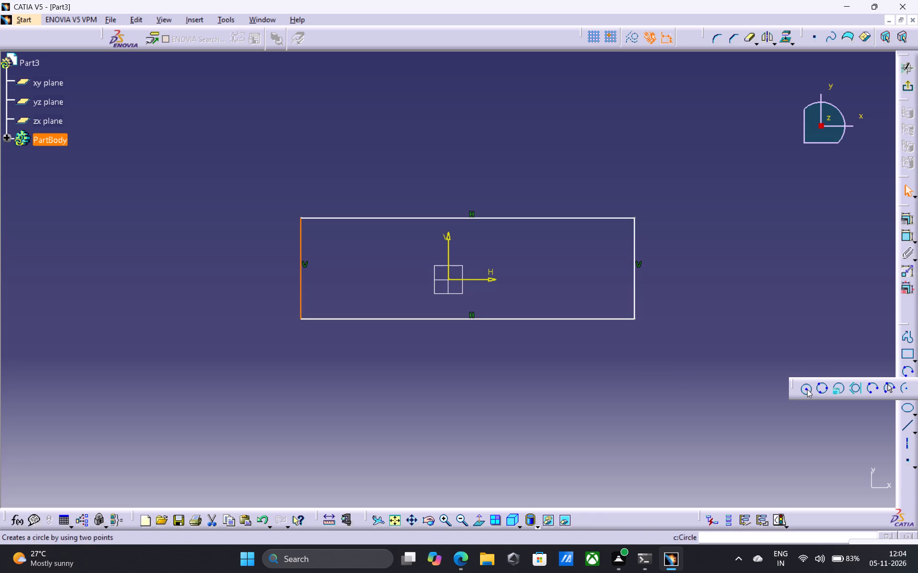
{"action": "left_click", "coordinate": [807, 389]}
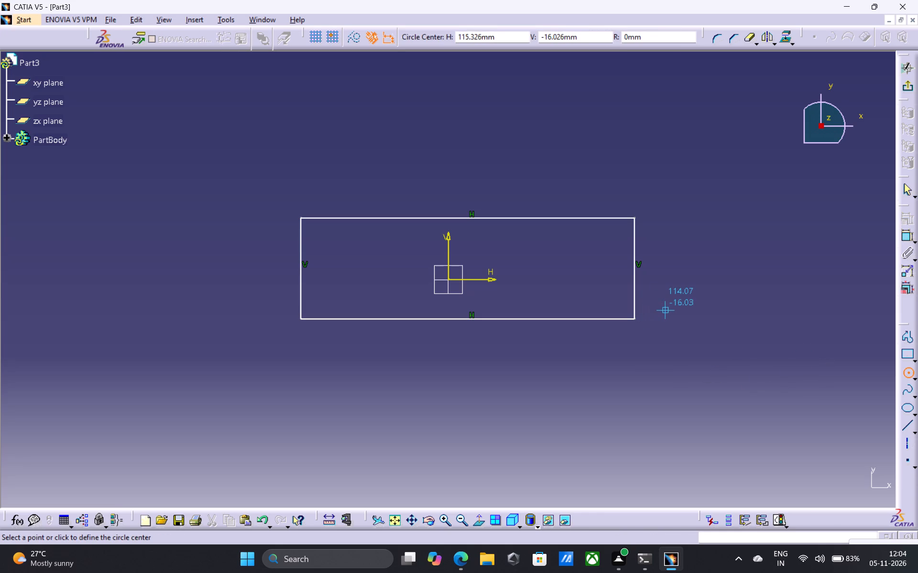
{"action": "left_click", "coordinate": [632, 268]}
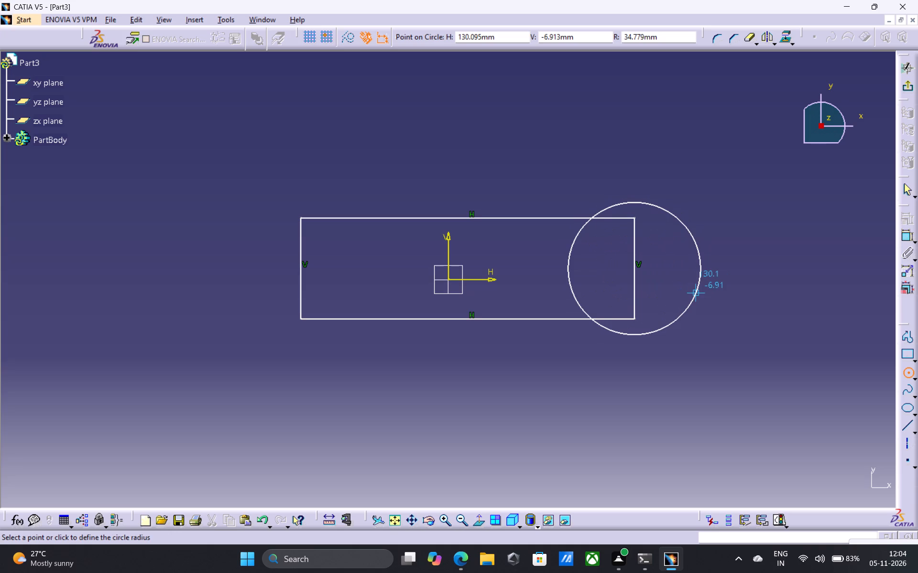
{"action": "left_click", "coordinate": [695, 292]}
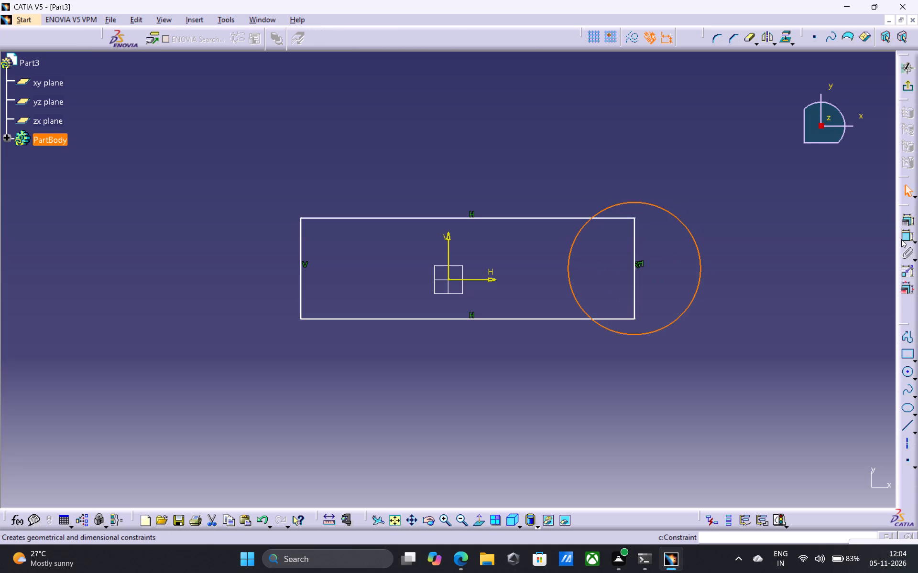
Add a radius constraint to the circle and set it to 25 mm.
{"action": "double_click", "coordinate": [901, 239]}
{"action": "left_click", "coordinate": [741, 218]}
{"action": "double_click", "coordinate": [744, 216]}
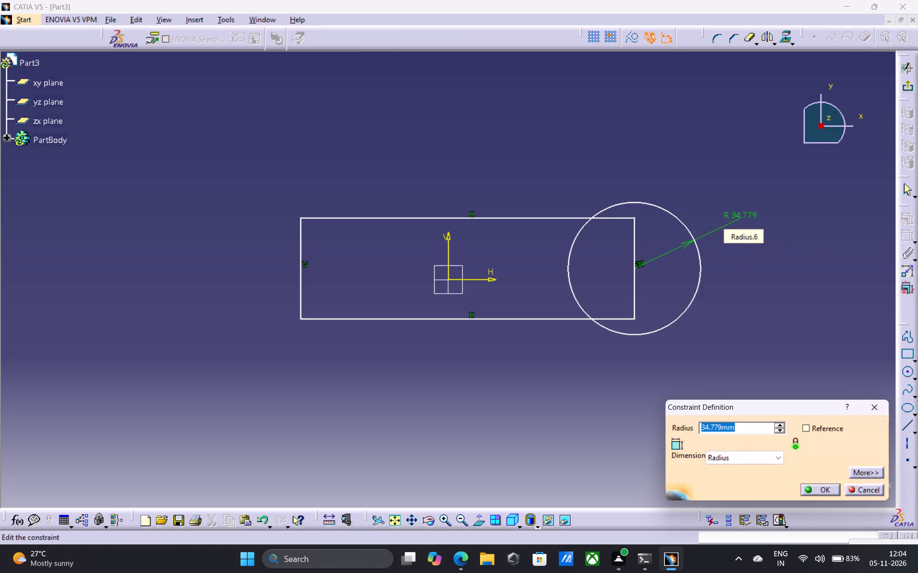
{"action": "type", "text": "25"}
{"action": "key", "text": "Return"}
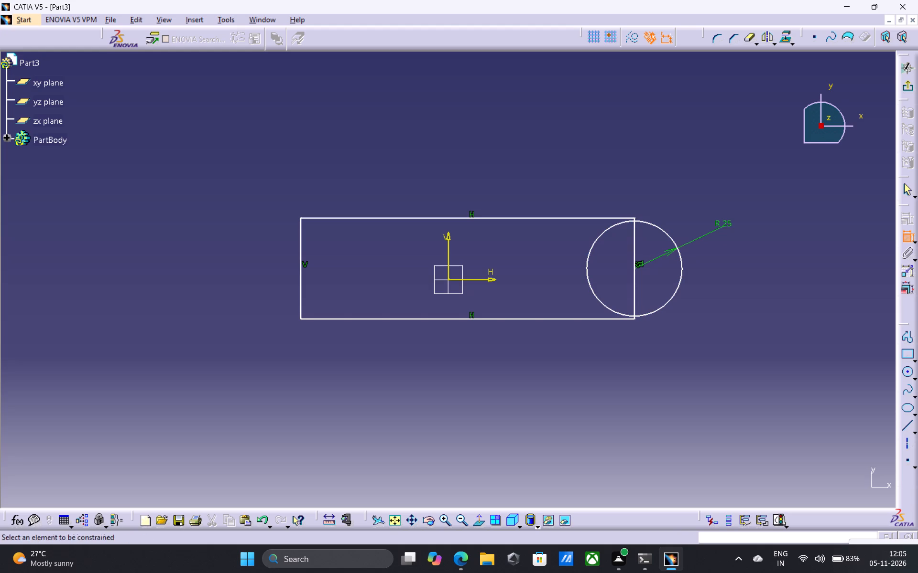
Dimension the rectangle's bottom edge and set its length to 155 mm.
{"action": "left_click", "coordinate": [470, 319]}
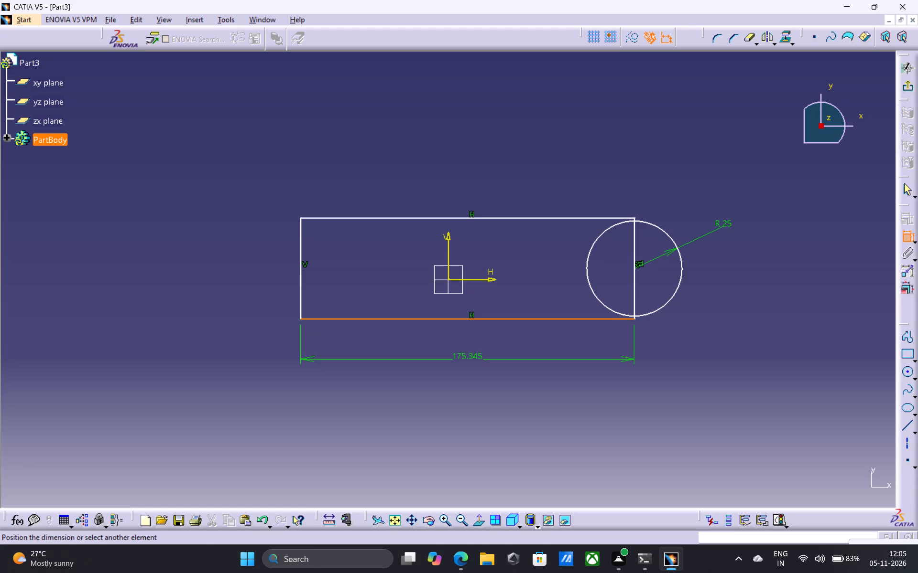
{"action": "type", "text": "155"}
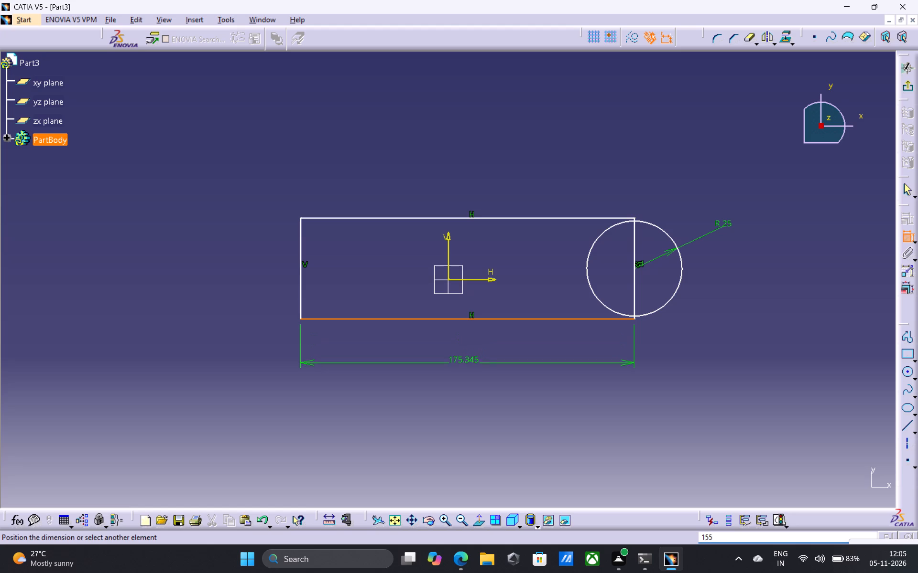
{"action": "left_click", "coordinate": [461, 382]}
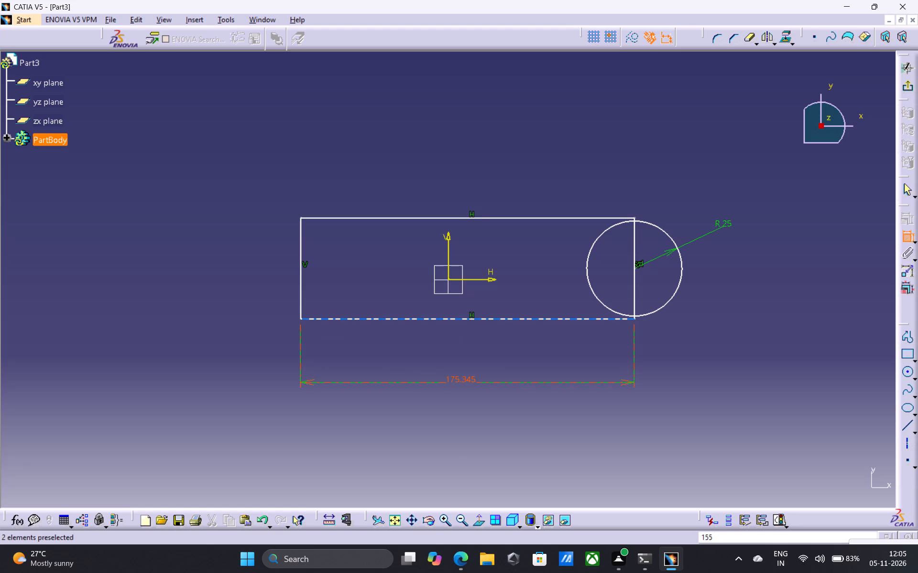
{"action": "double_click", "coordinate": [468, 381]}
{"action": "type", "text": "155"}
{"action": "key", "text": "Return"}
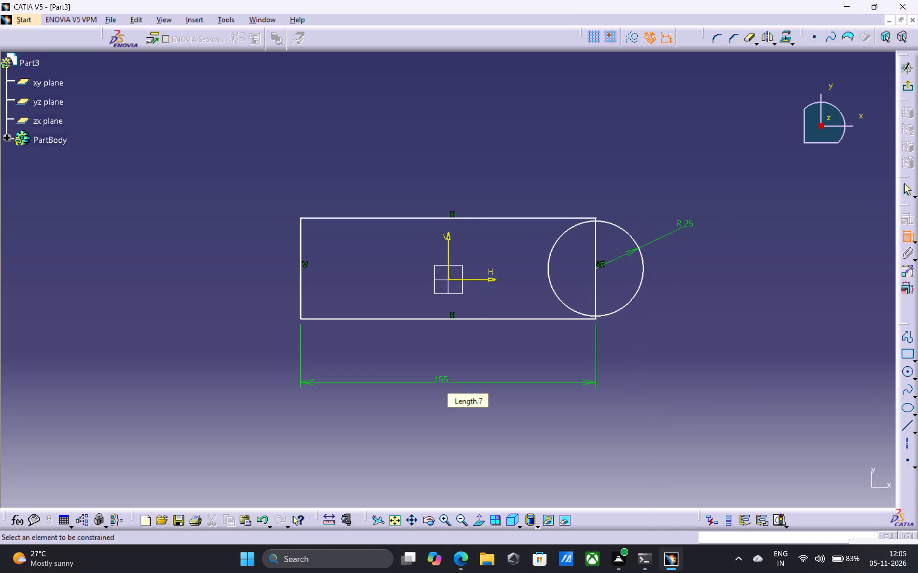
{"action": "key", "text": "Escape"}
{"action": "key", "text": "Escape"}
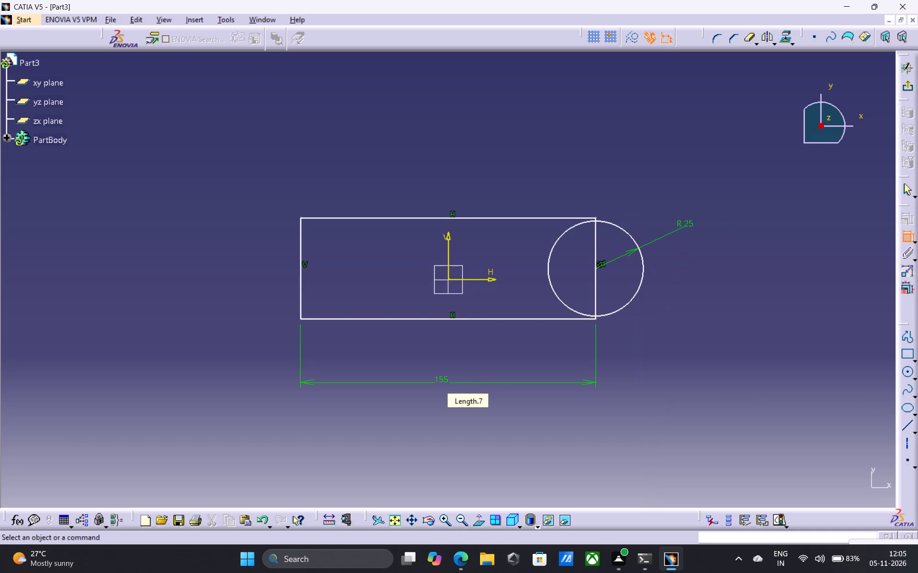
Dimension the distance between the rectangle's top and bottom edges and set it to 50 mm.
{"action": "double_click", "coordinate": [906, 238]}
{"action": "left_click", "coordinate": [410, 216]}
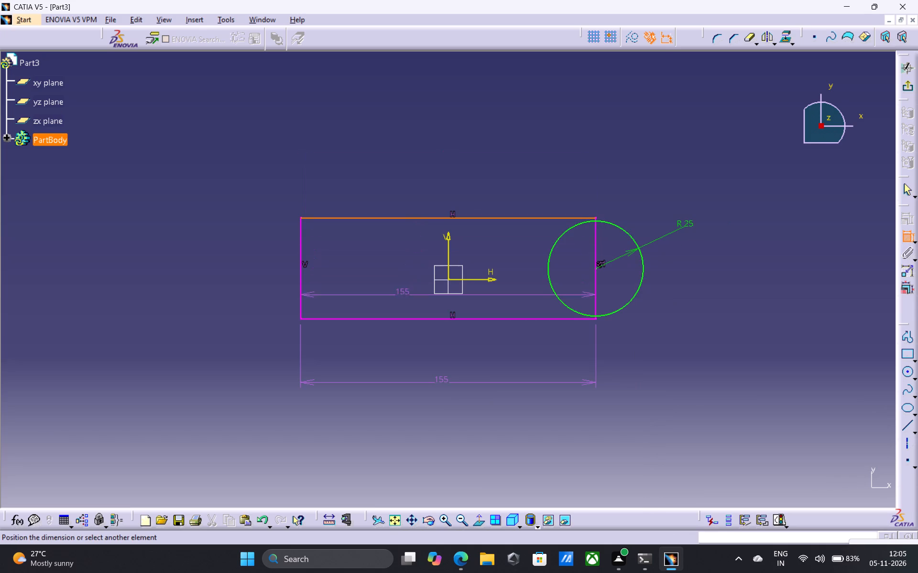
{"action": "left_click", "coordinate": [390, 318]}
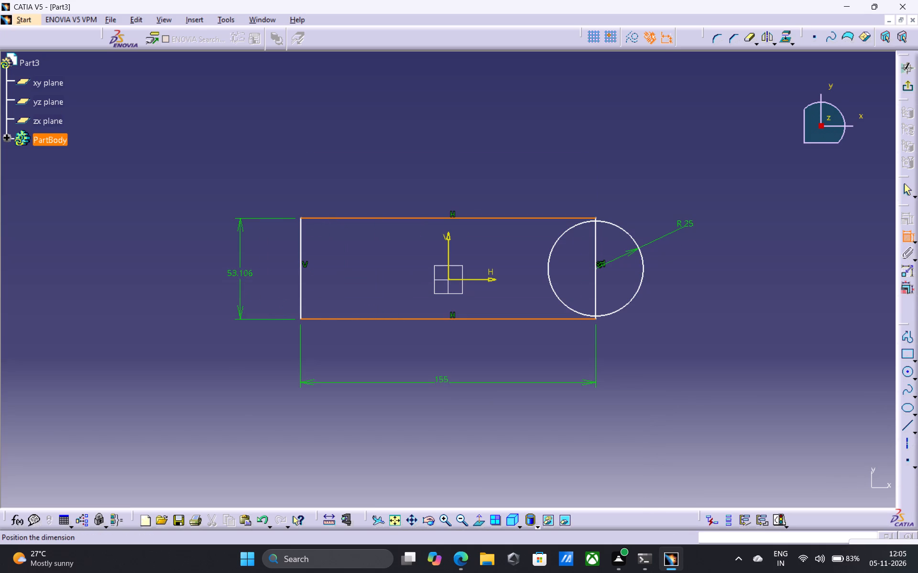
{"action": "left_click", "coordinate": [240, 273]}
{"action": "double_click", "coordinate": [243, 266]}
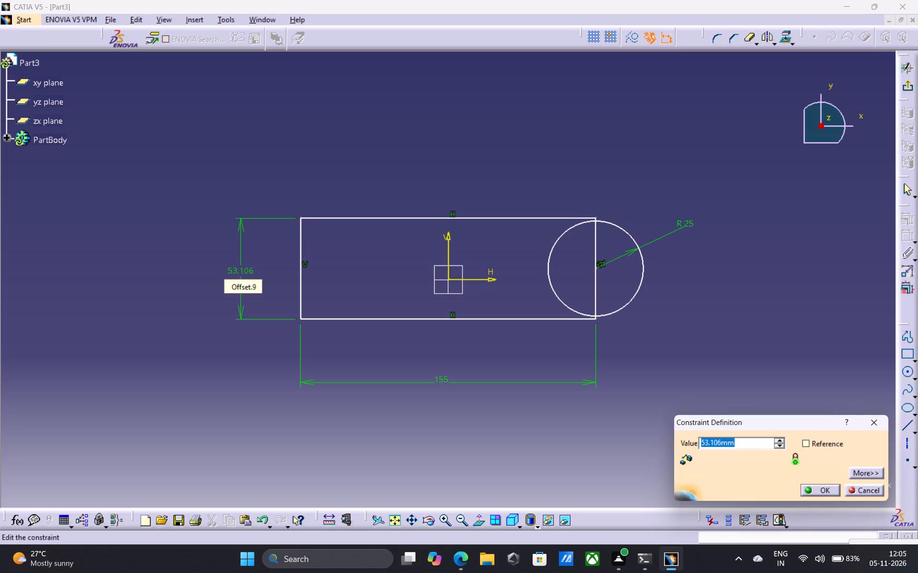
{"action": "type", "text": "50"}
{"action": "key", "text": "Return"}
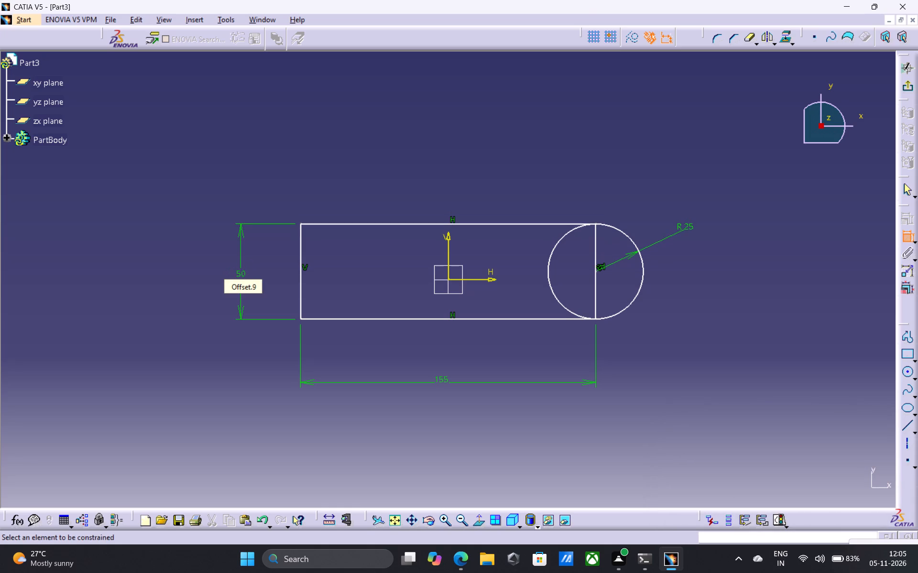
Draw a smaller circle inside the 25 mm radius circle, sharing its centre.
{"action": "left_click", "coordinate": [910, 374]}
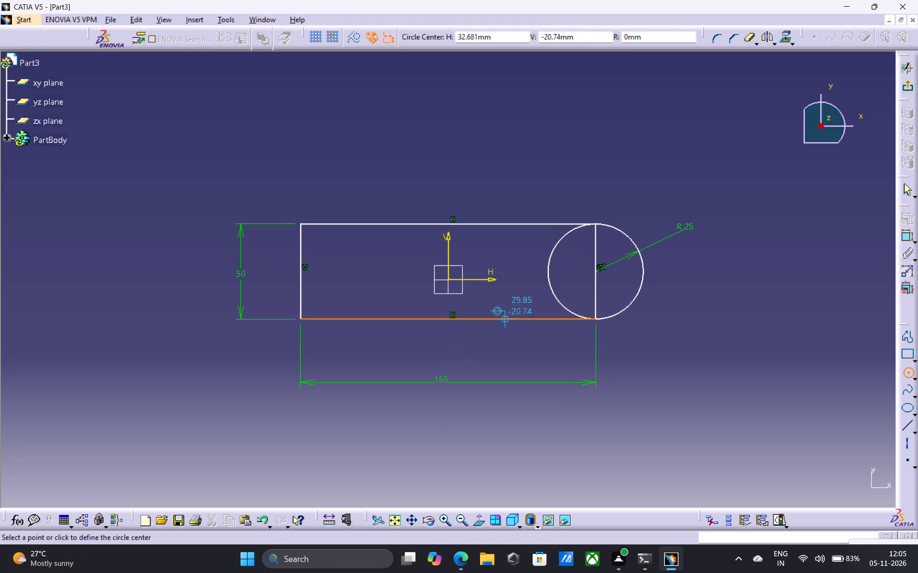
{"action": "left_click", "coordinate": [597, 268]}
{"action": "left_click", "coordinate": [612, 282]}
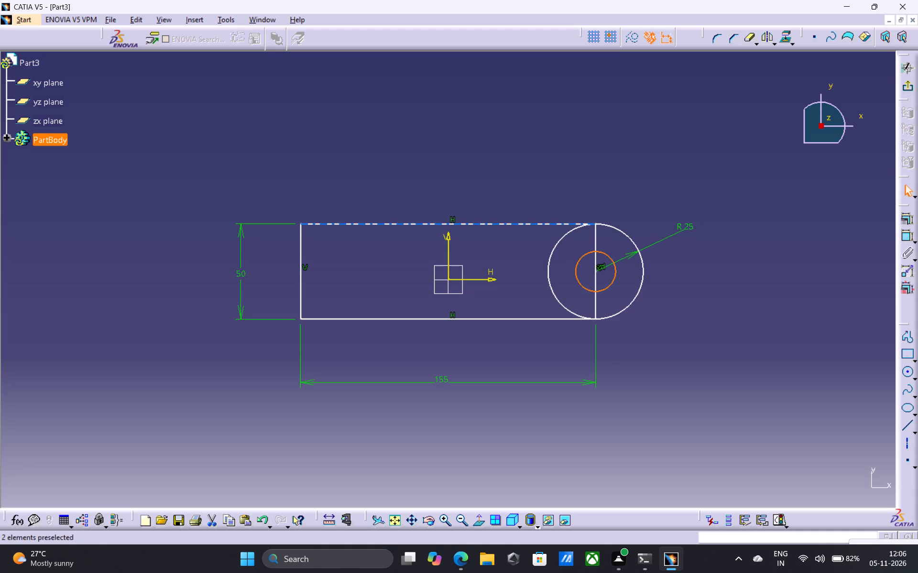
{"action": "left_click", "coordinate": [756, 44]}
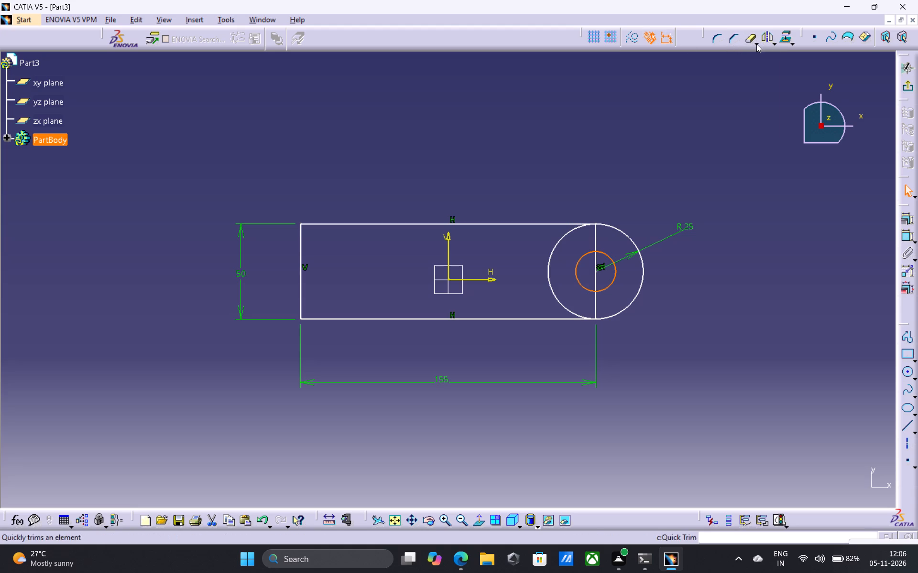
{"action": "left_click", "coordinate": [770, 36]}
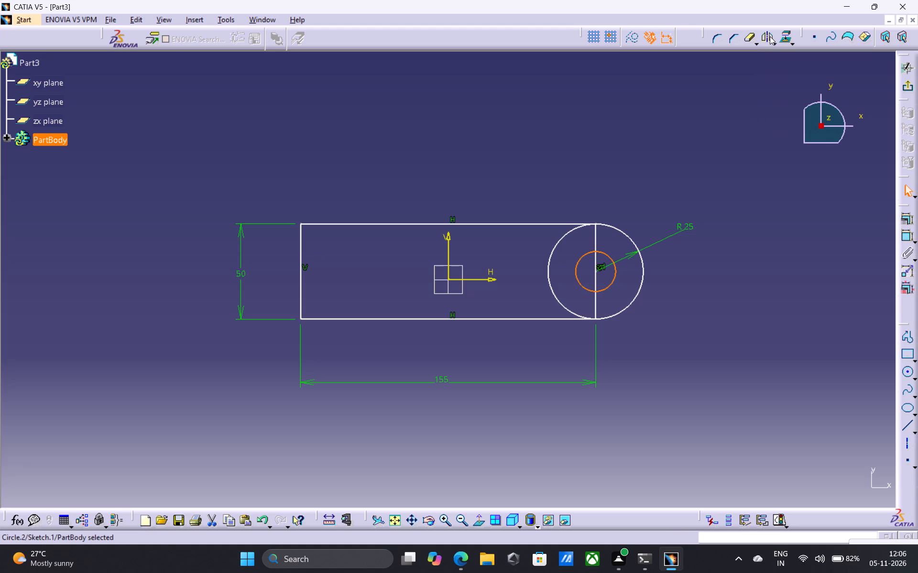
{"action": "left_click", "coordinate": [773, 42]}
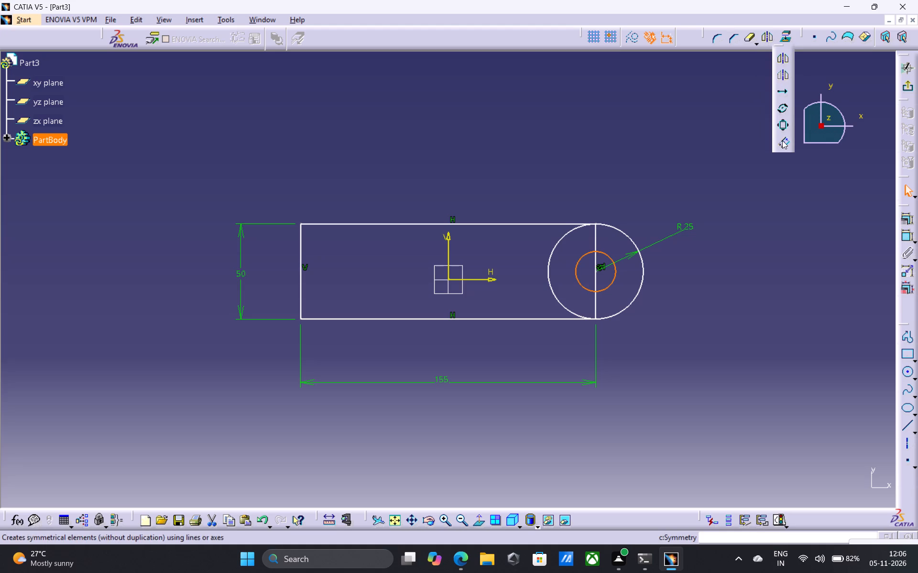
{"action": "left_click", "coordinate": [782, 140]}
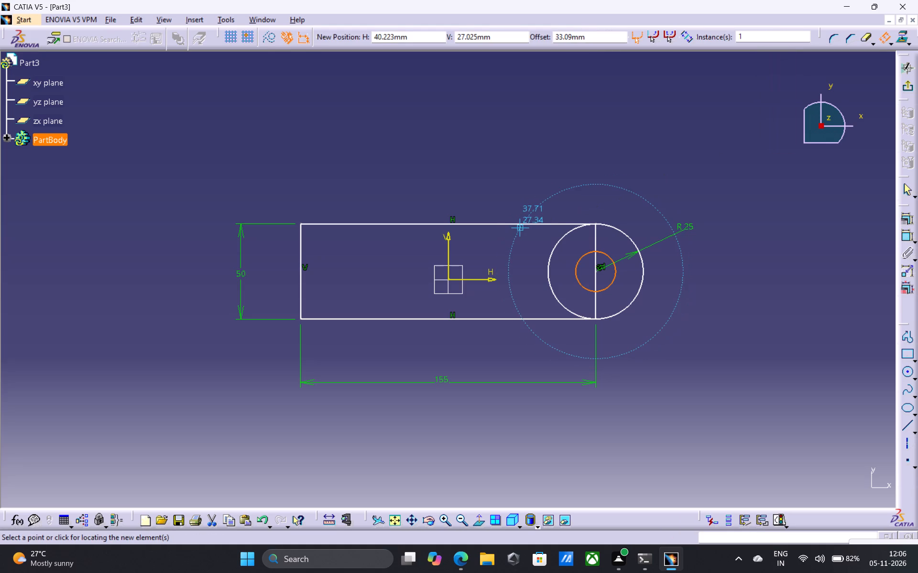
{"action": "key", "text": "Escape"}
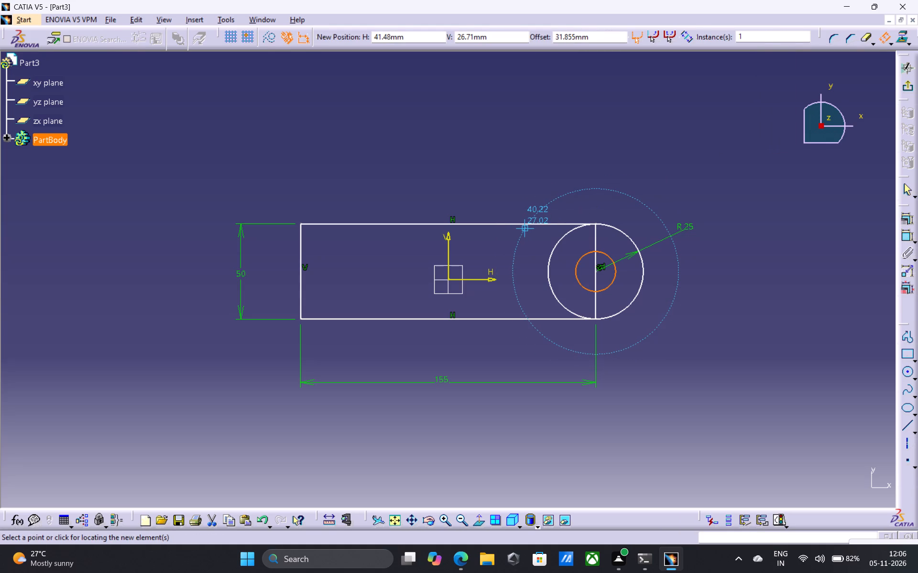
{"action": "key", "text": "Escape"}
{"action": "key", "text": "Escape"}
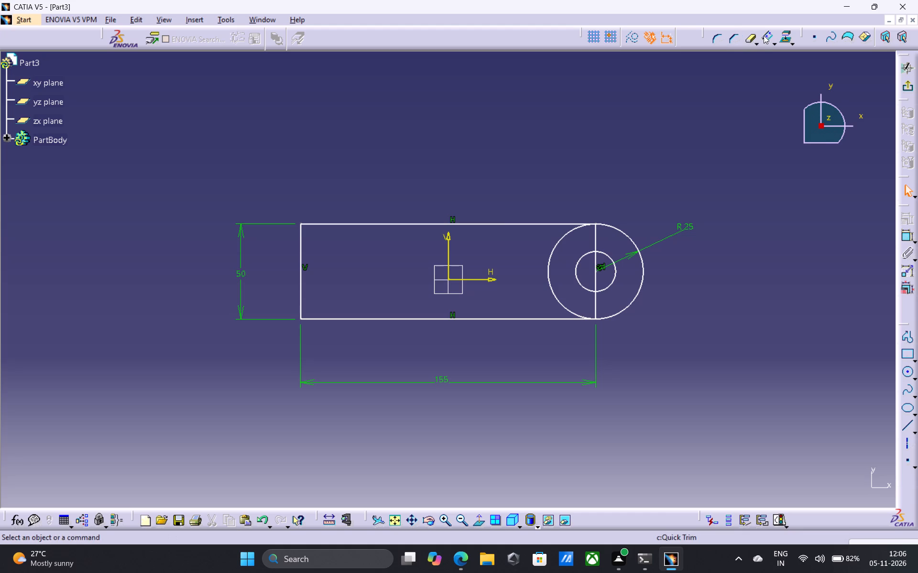
Offset the rectangle's top edge 13 mm inward into the rectangle.
{"action": "left_click", "coordinate": [766, 35]}
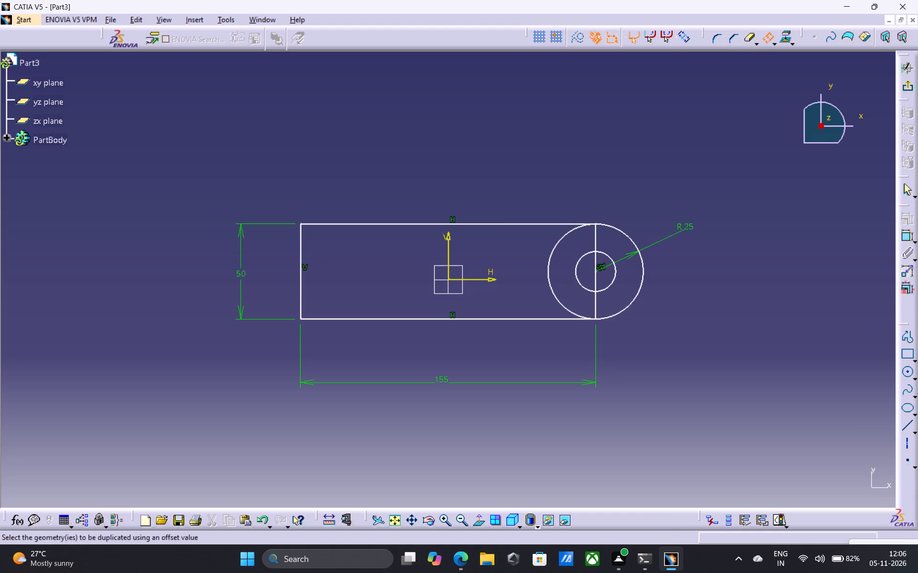
{"action": "left_click", "coordinate": [524, 224]}
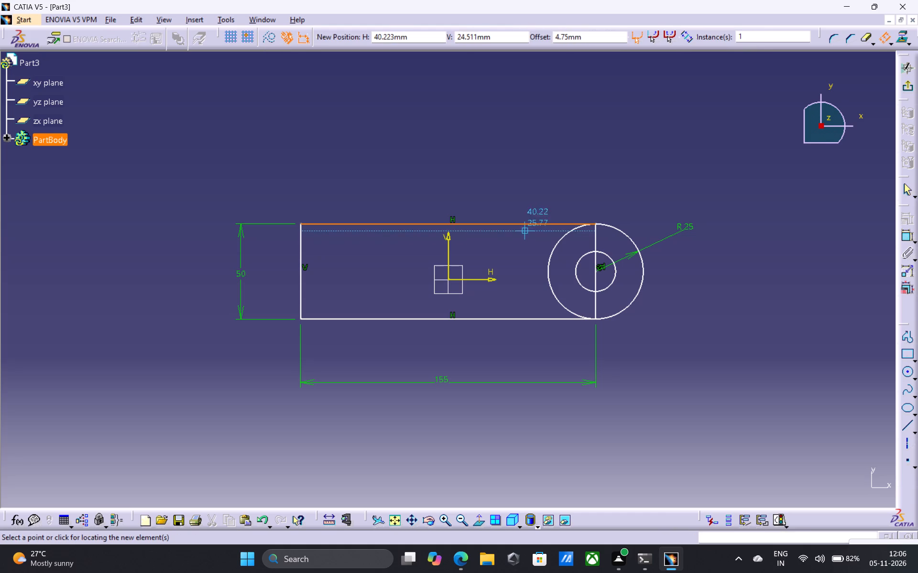
{"action": "key", "text": "Tab"}
{"action": "key", "text": "Tab"}
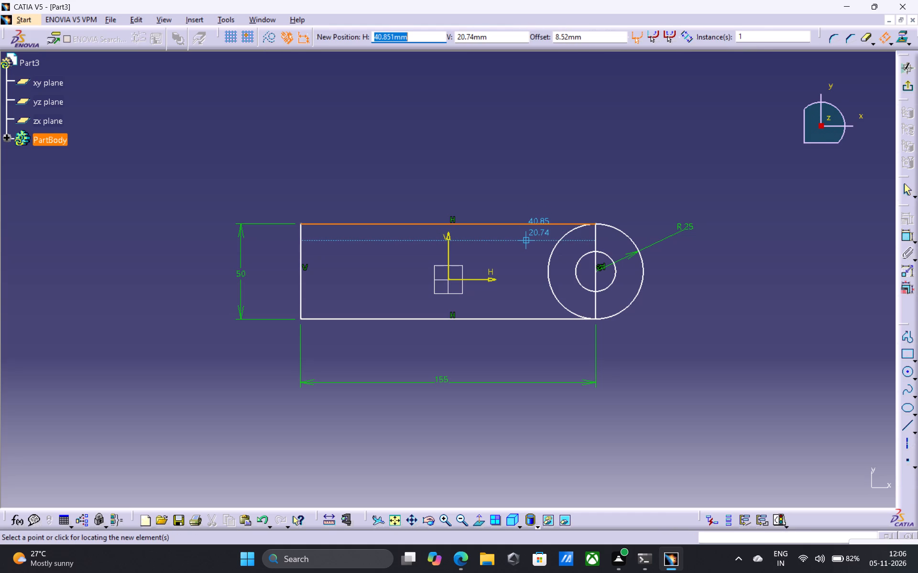
{"action": "key", "text": "Tab"}
{"action": "key", "text": "Tab"}
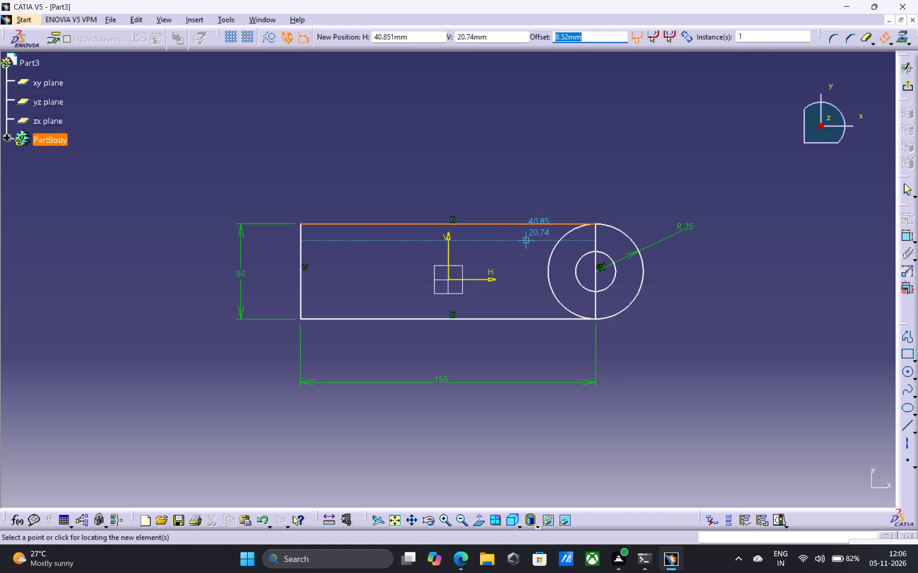
{"action": "type", "text": "13"}
{"action": "key", "text": "Return"}
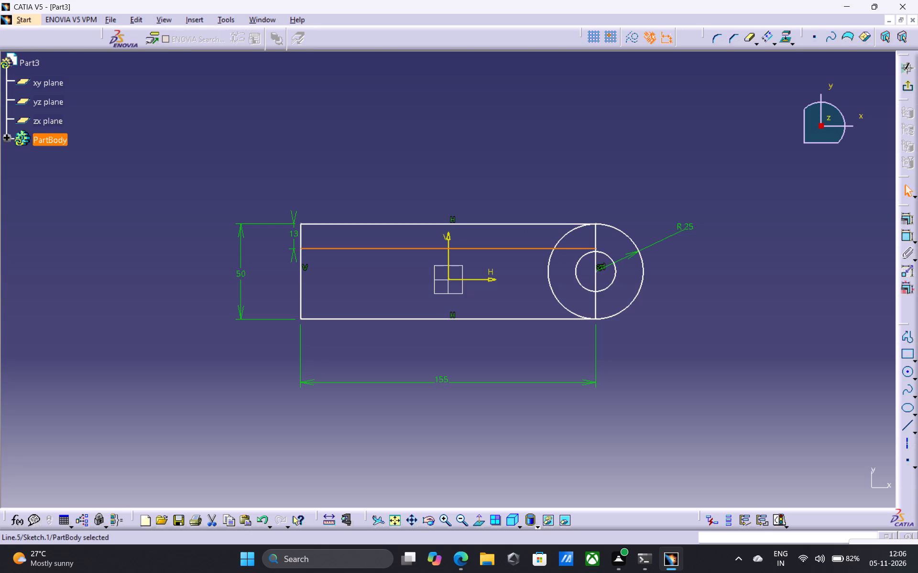
{"action": "key", "text": "Escape"}
{"action": "key", "text": "Escape"}
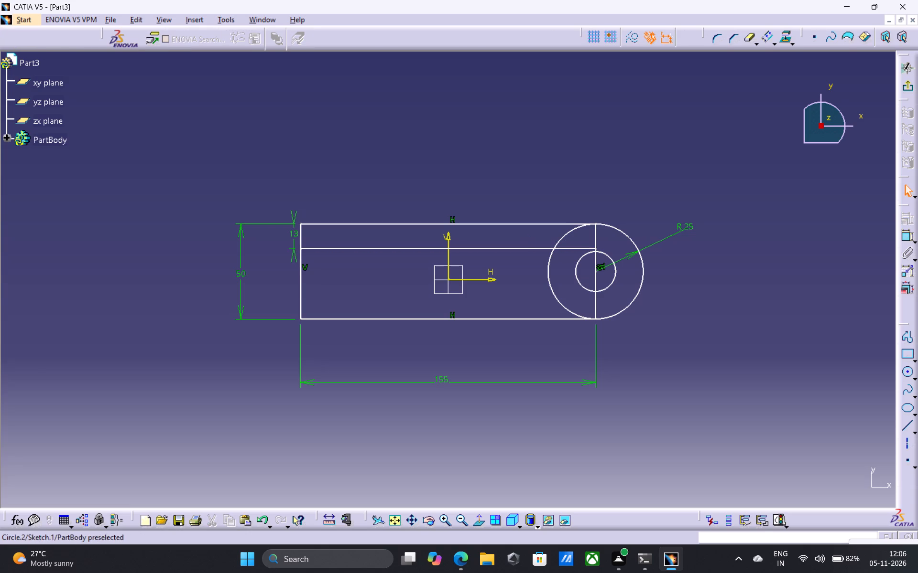
Add a distance constraint between the small inner circle and the offset line, and set it to 0 mm.
{"action": "left_click", "coordinate": [575, 263]}
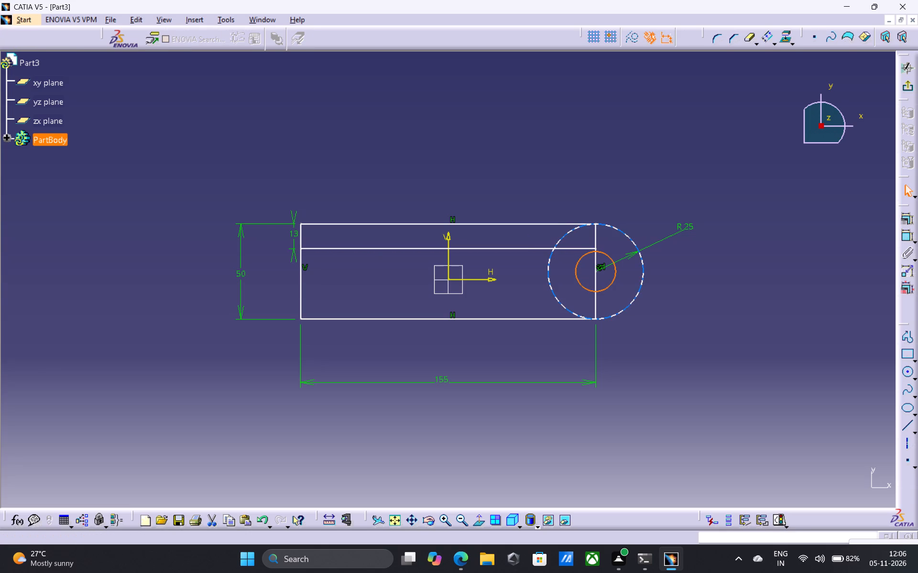
{"action": "left_click", "coordinate": [573, 249], "text": "ctrl"}
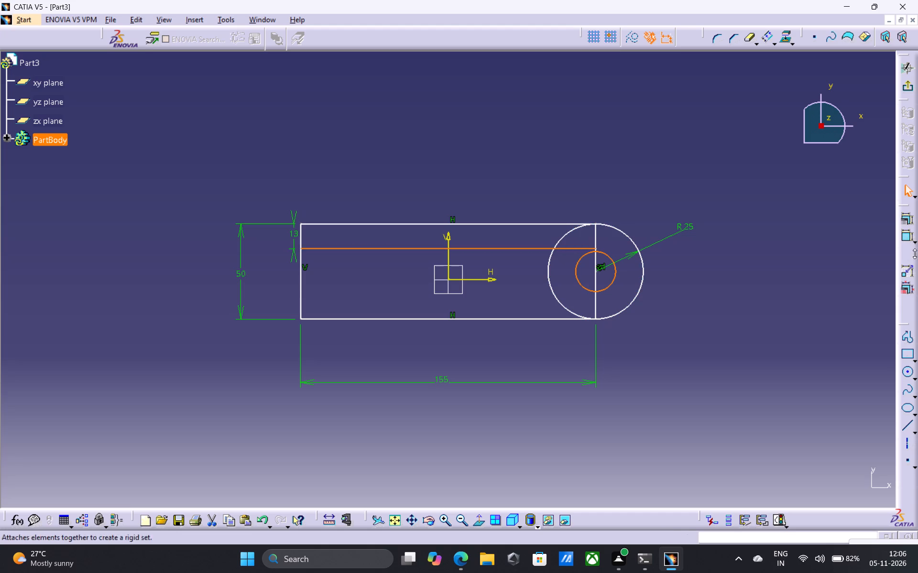
{"action": "left_click", "coordinate": [906, 219]}
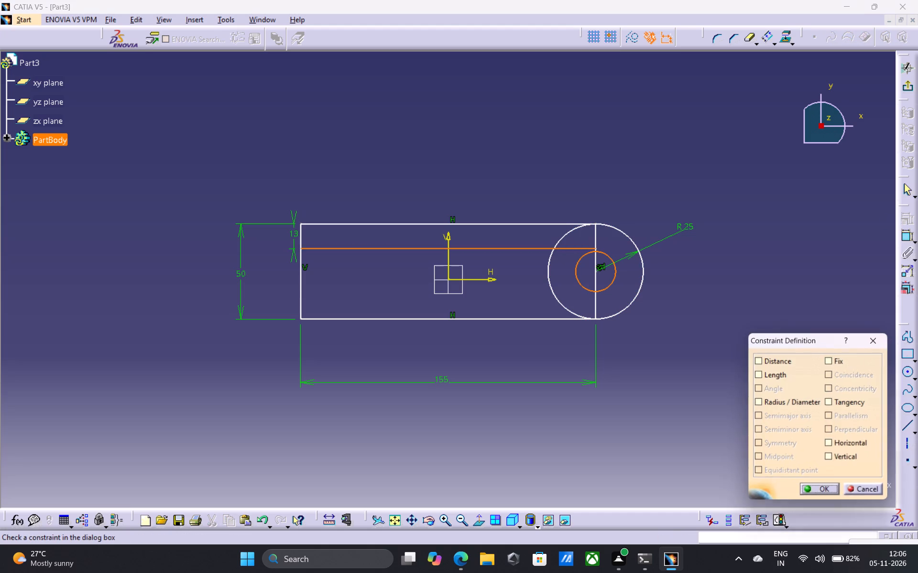
{"action": "left_click", "coordinate": [757, 361]}
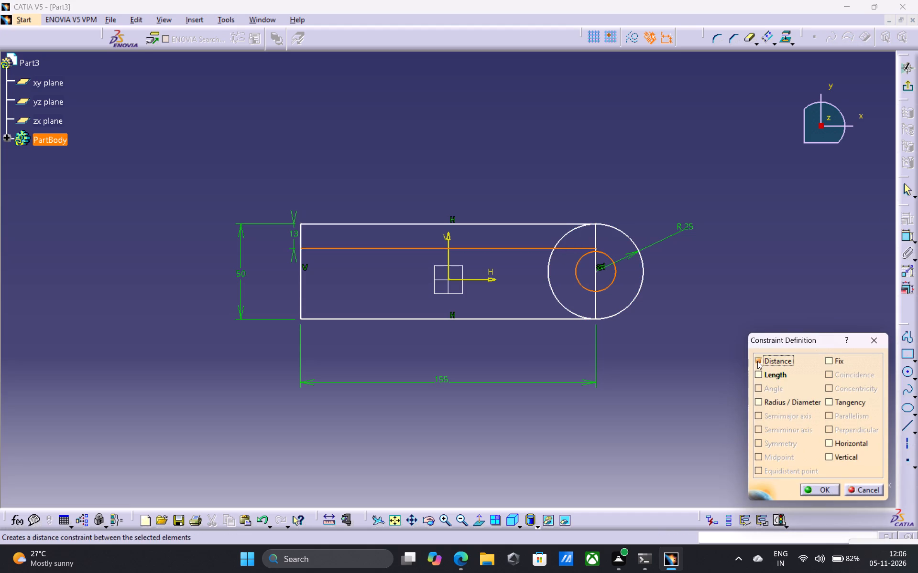
{"action": "left_click", "coordinate": [828, 491]}
{"action": "double_click", "coordinate": [662, 249]}
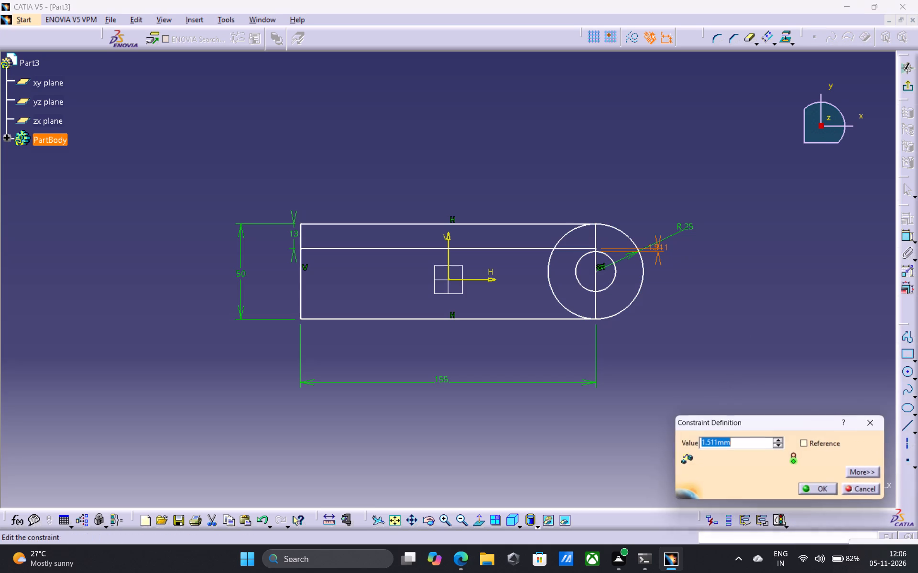
{"action": "key", "text": "0"}
{"action": "key", "text": "Return"}
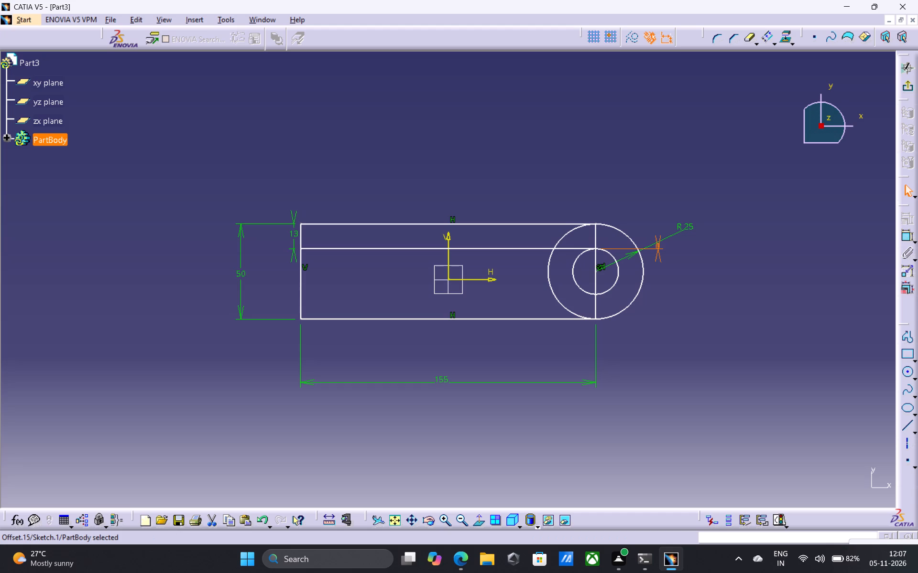
Draw a horizontal line from the concentric circles' centre into the rectangle and set its length to 25 mm.
{"action": "left_click", "coordinate": [908, 429]}
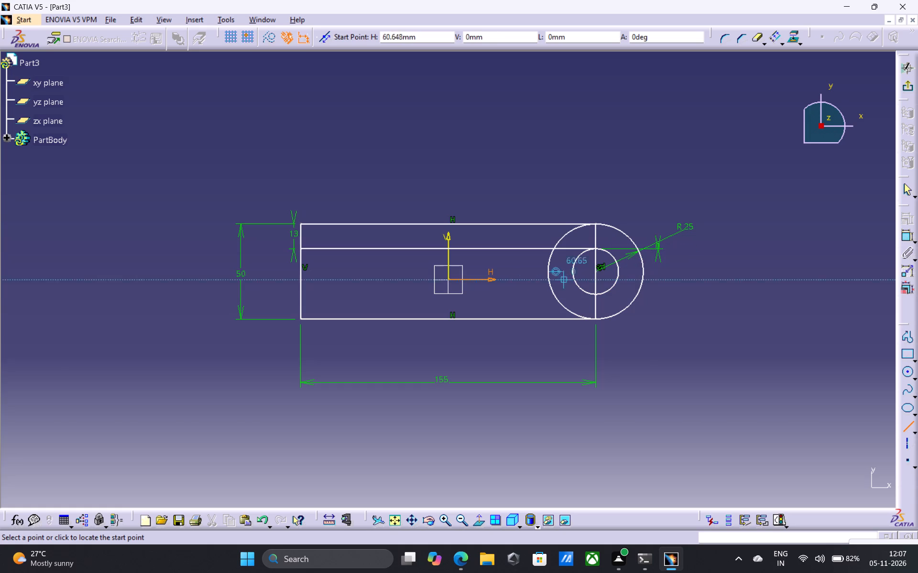
{"action": "left_click", "coordinate": [596, 272]}
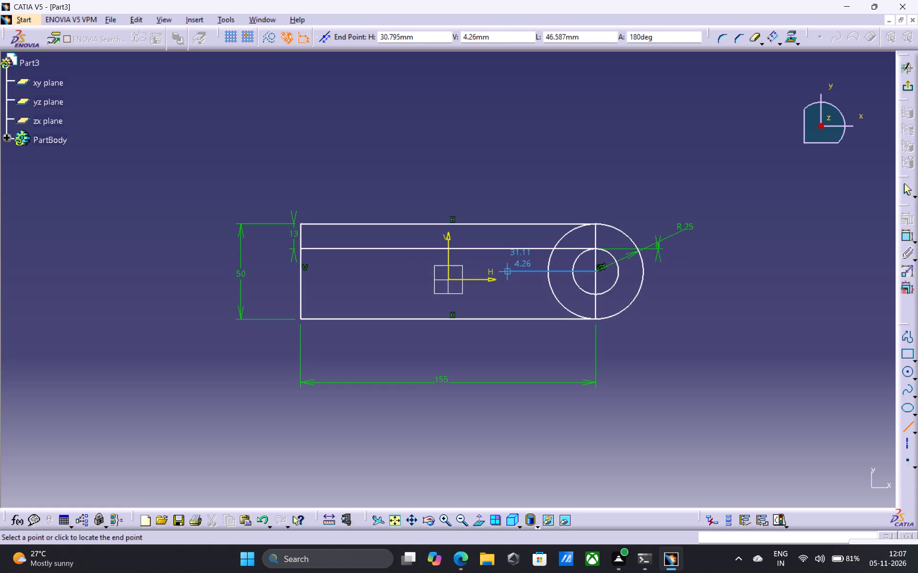
{"action": "left_click", "coordinate": [506, 271]}
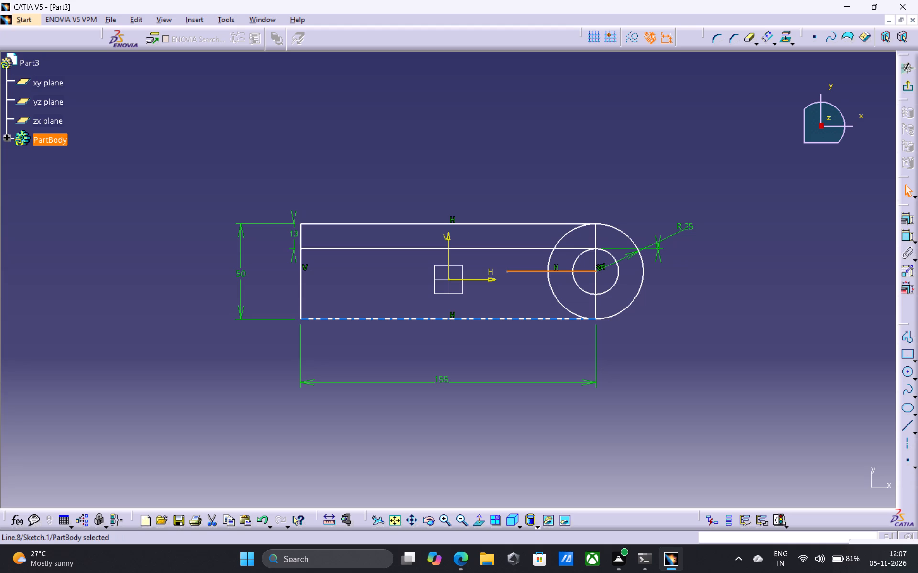
{"action": "left_click", "coordinate": [904, 237]}
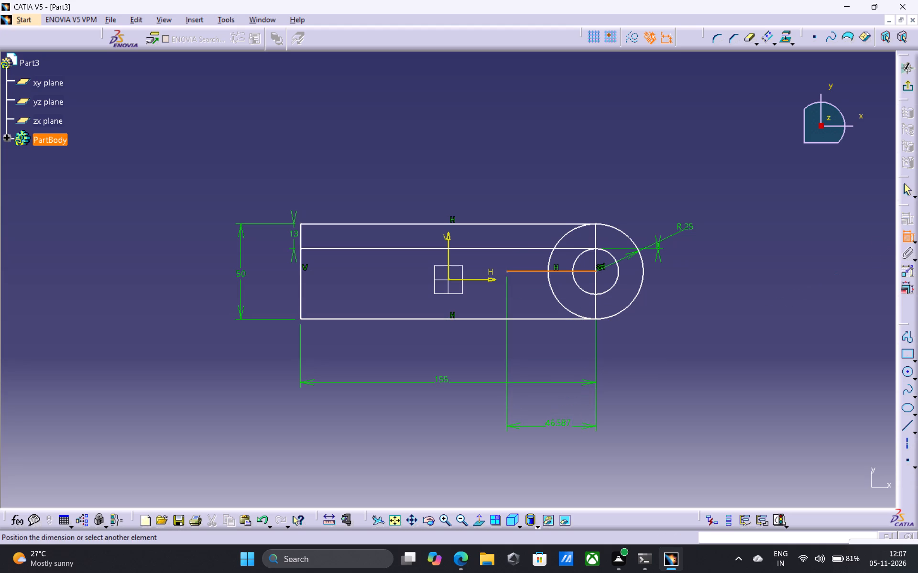
{"action": "left_click", "coordinate": [557, 426]}
{"action": "double_click", "coordinate": [557, 421]}
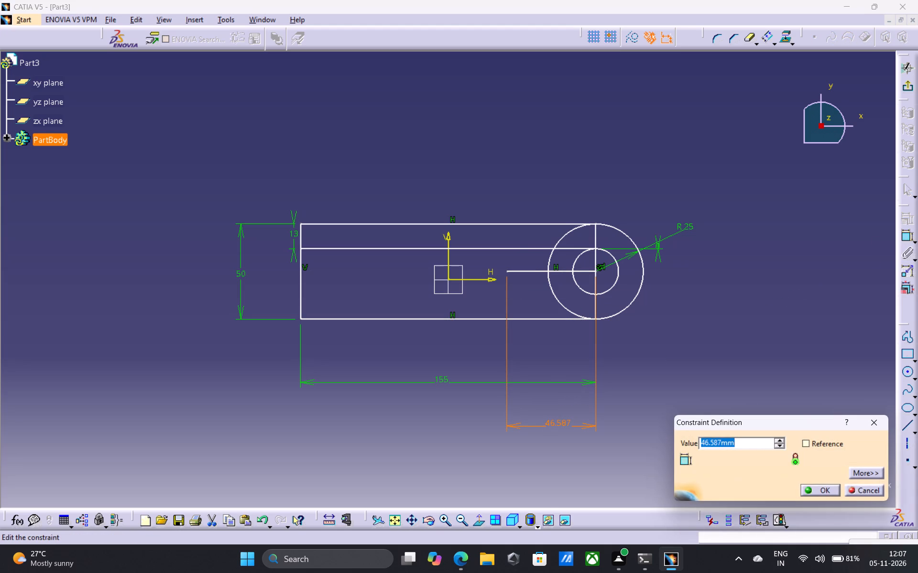
{"action": "type", "text": "25"}
{"action": "key", "text": "Return"}
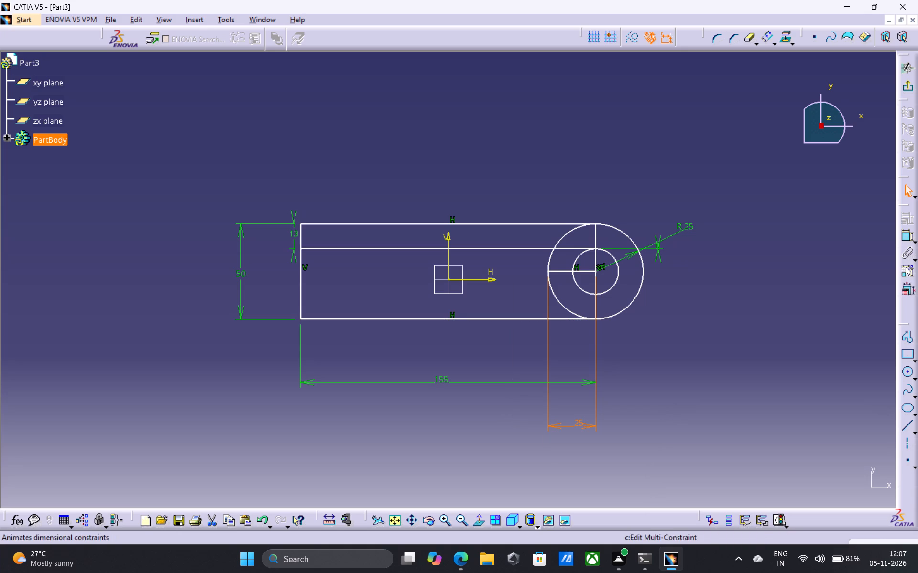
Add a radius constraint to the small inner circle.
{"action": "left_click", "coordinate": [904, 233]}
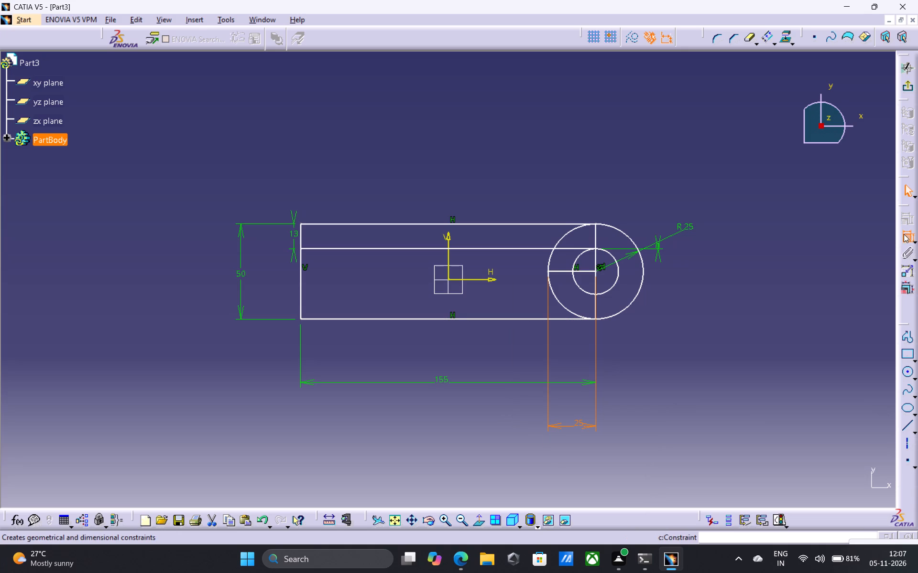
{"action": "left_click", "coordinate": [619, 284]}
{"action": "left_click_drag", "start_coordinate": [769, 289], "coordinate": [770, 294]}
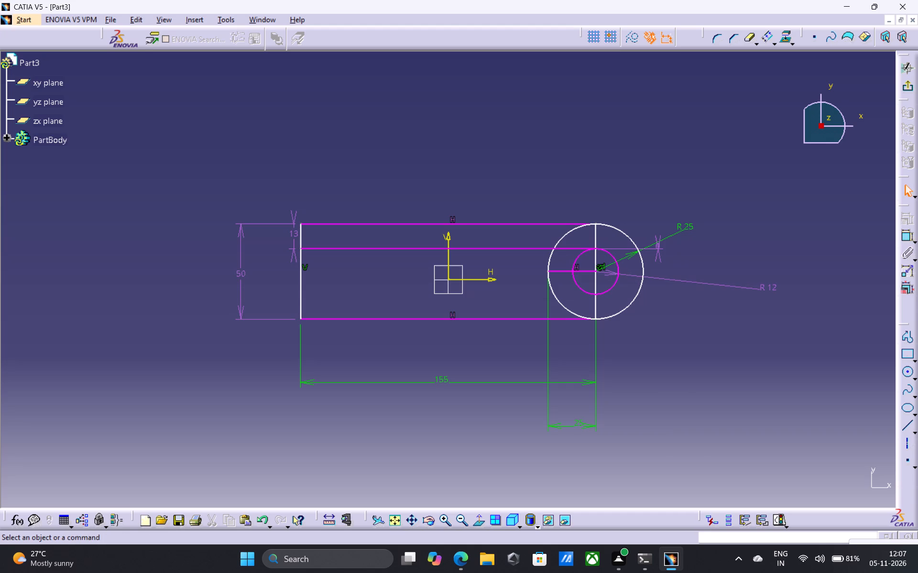
Draw a circle of radius 12 mm centred on the free end of the 25 mm line.
{"action": "left_click", "coordinate": [906, 372]}
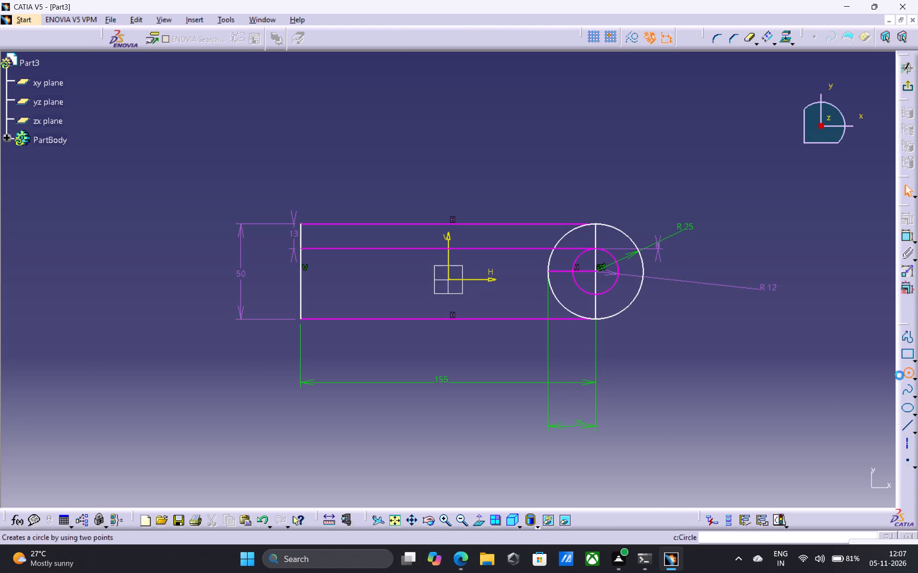
{"action": "left_click", "coordinate": [549, 271]}
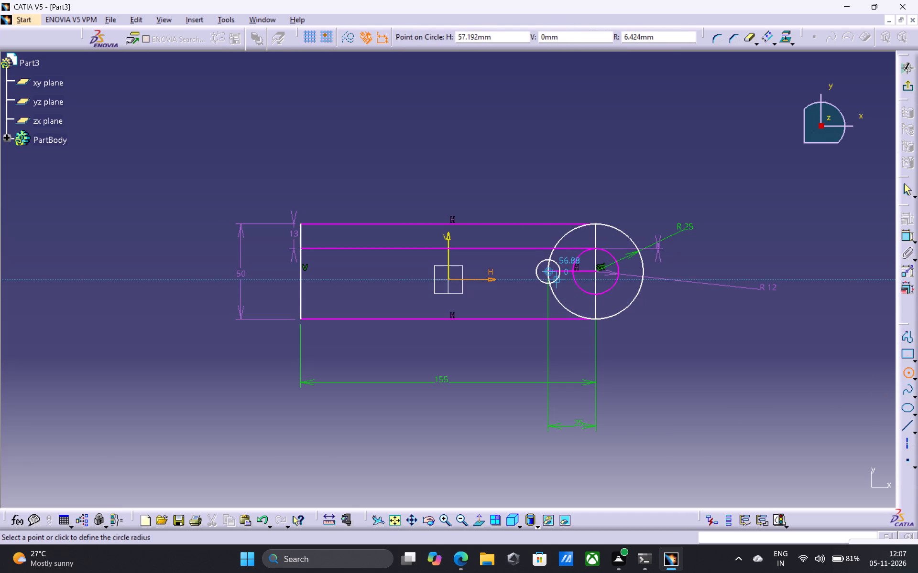
{"action": "key", "text": "Tab"}
{"action": "key", "text": "Tab"}
{"action": "key", "text": "Tab"}
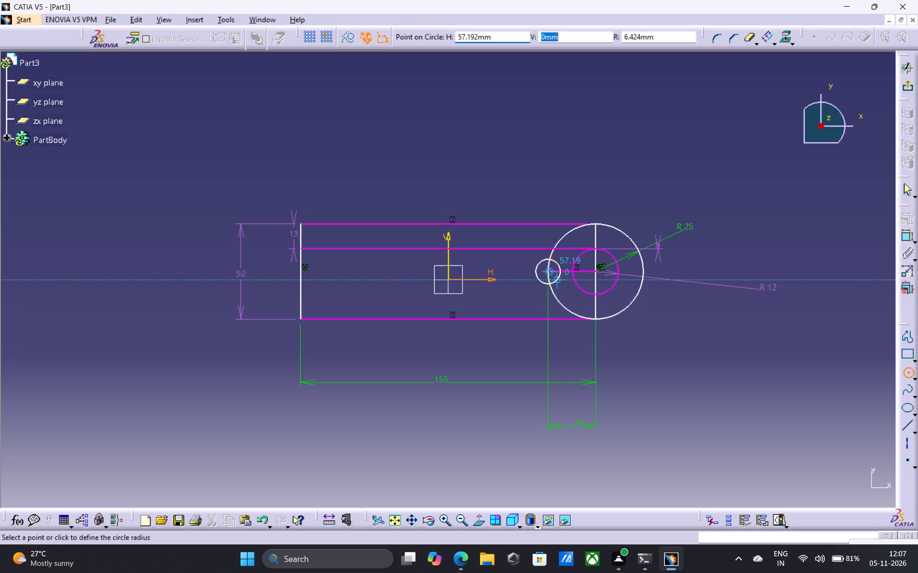
{"action": "key", "text": "Tab"}
{"action": "type", "text": "12"}
{"action": "key", "text": "Return"}
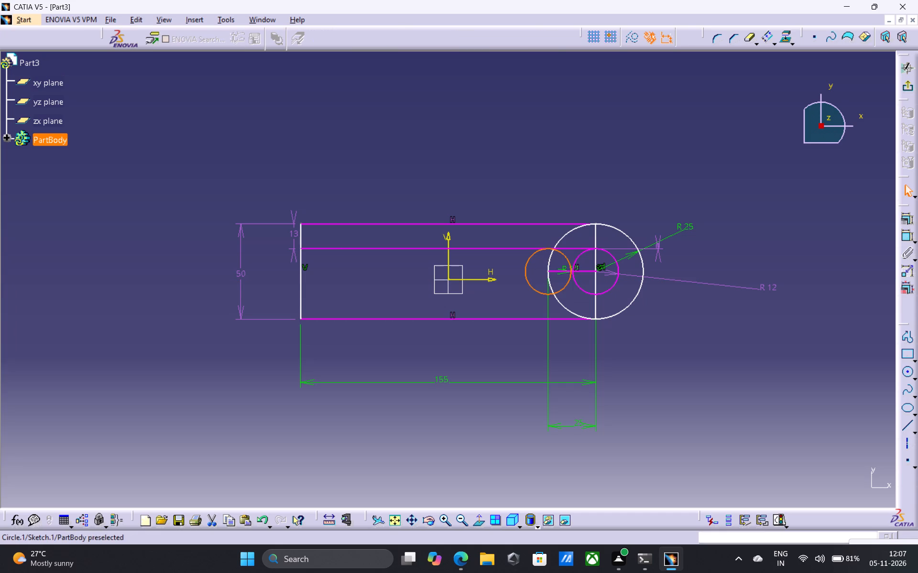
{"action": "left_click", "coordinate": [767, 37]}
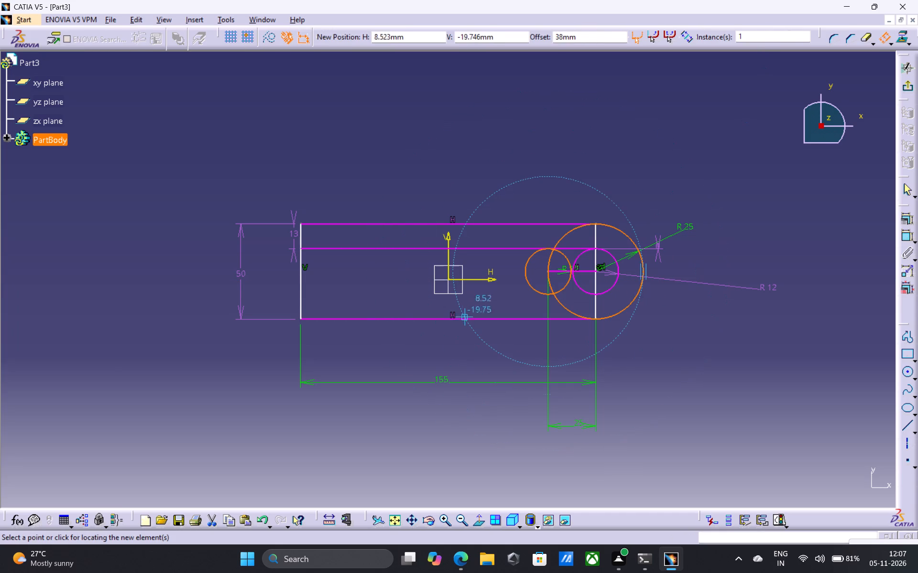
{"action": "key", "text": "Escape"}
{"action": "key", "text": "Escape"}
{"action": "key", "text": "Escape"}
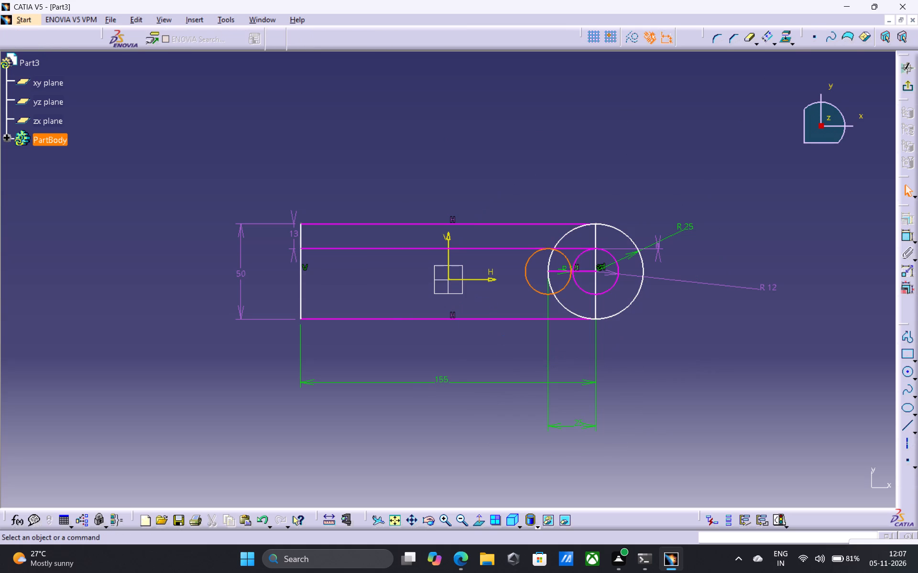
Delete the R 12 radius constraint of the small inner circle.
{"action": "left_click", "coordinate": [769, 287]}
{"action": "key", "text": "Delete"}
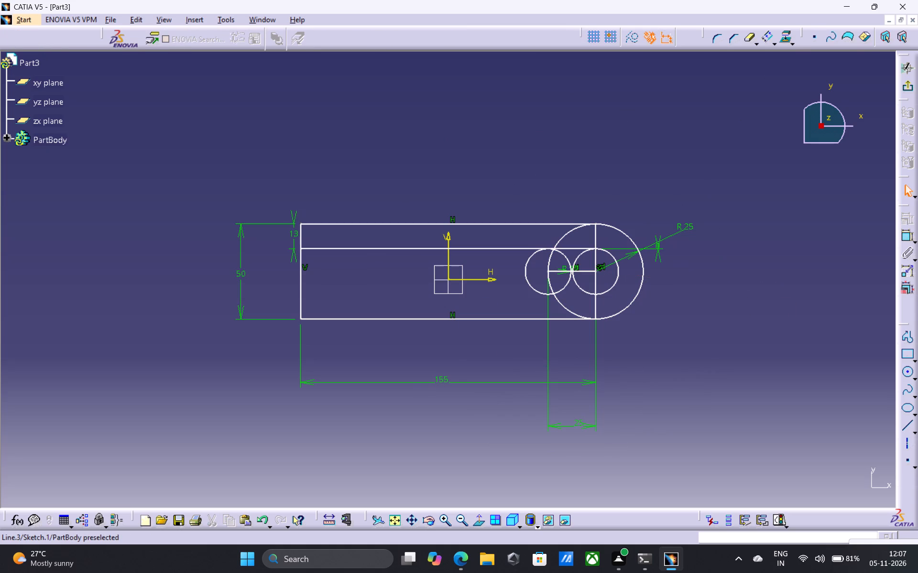
Offset the rectangle's bottom edge 13 mm inward into the rectangle.
{"action": "left_click", "coordinate": [429, 319]}
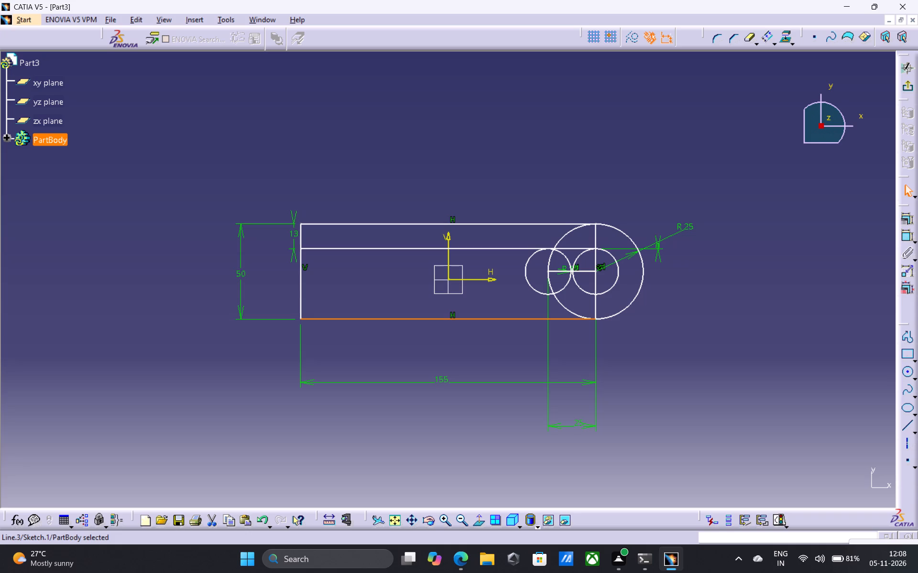
{"action": "left_click", "coordinate": [766, 39]}
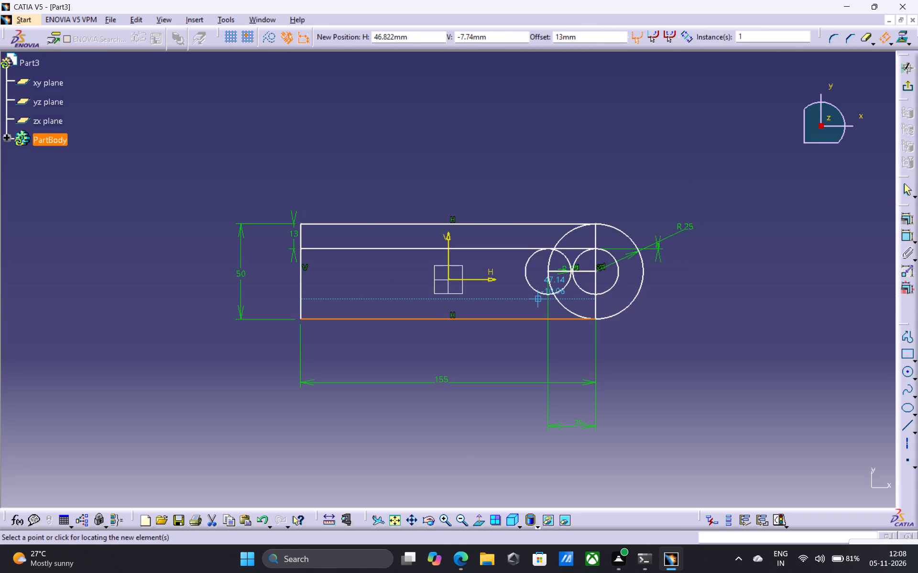
{"action": "key", "text": "Tab"}
{"action": "key", "text": "Tab"}
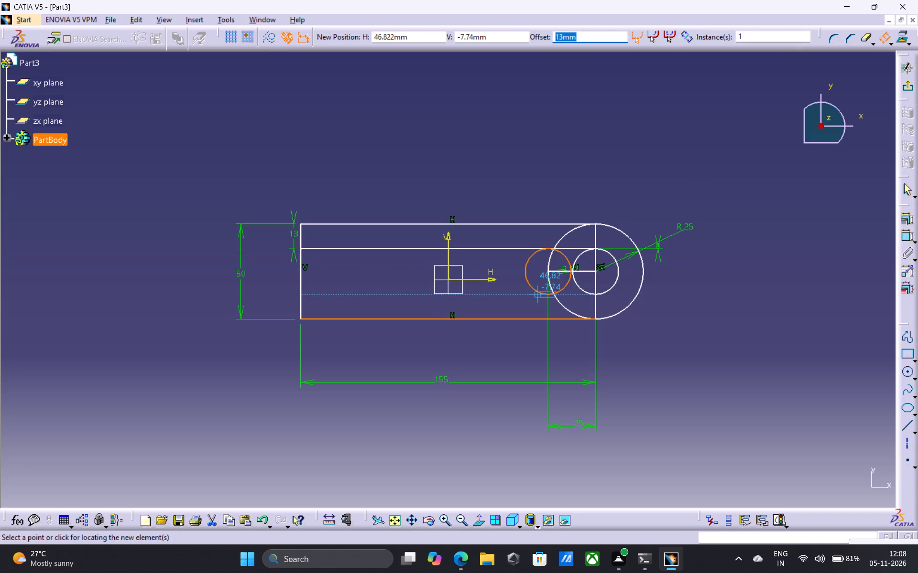
{"action": "key", "text": "9"}
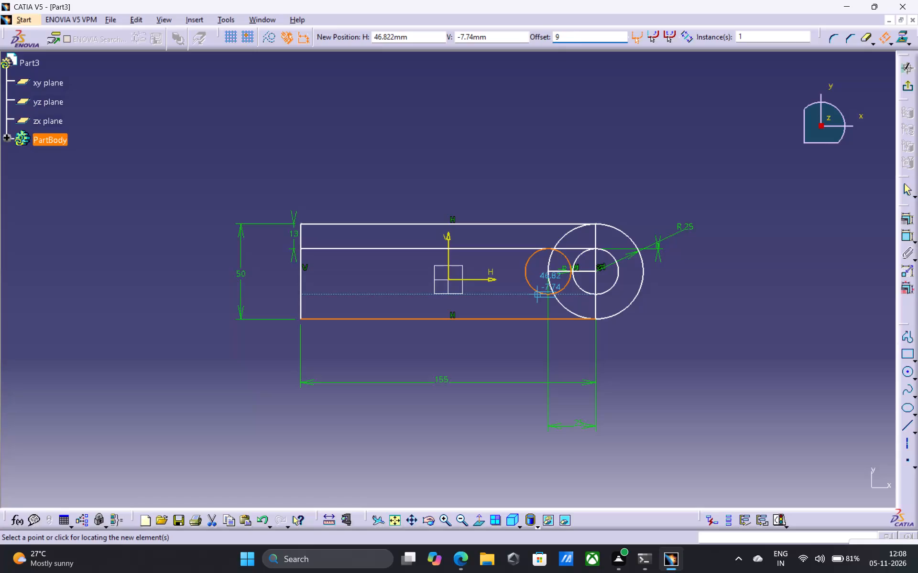
{"action": "key", "text": "BackSpace"}
{"action": "key", "text": "1"}
{"action": "key", "text": "3"}
{"action": "key", "text": "Return"}
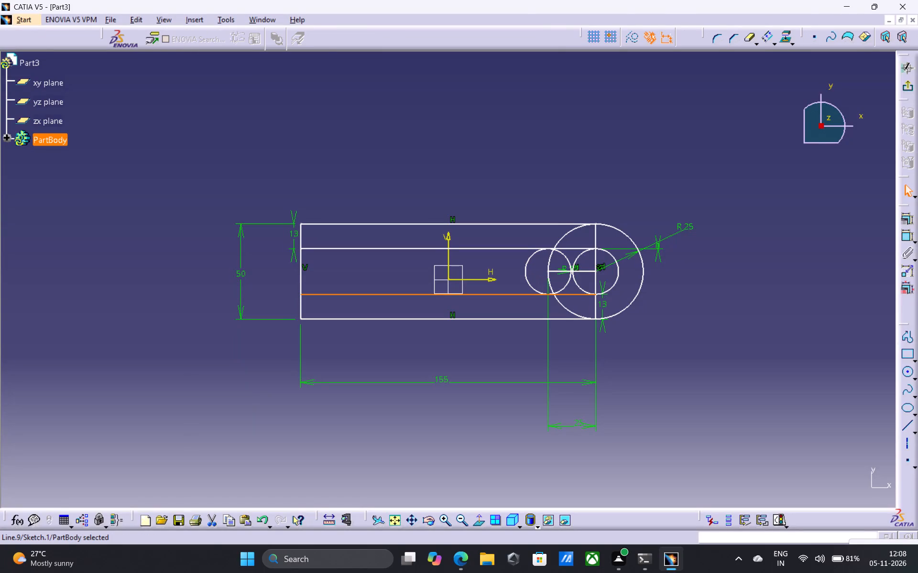
{"action": "key", "text": "Escape"}
{"action": "key", "text": "Escape"}
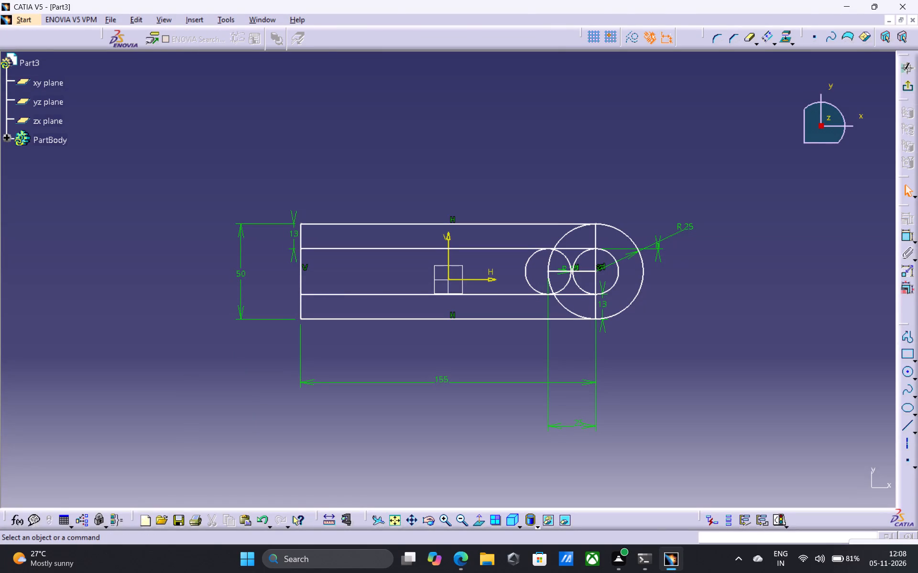
Quick Trim the offset lines, centre line and circles, leaving a closed slot outline inside a rounded right end.
{"action": "double_click", "coordinate": [747, 37]}
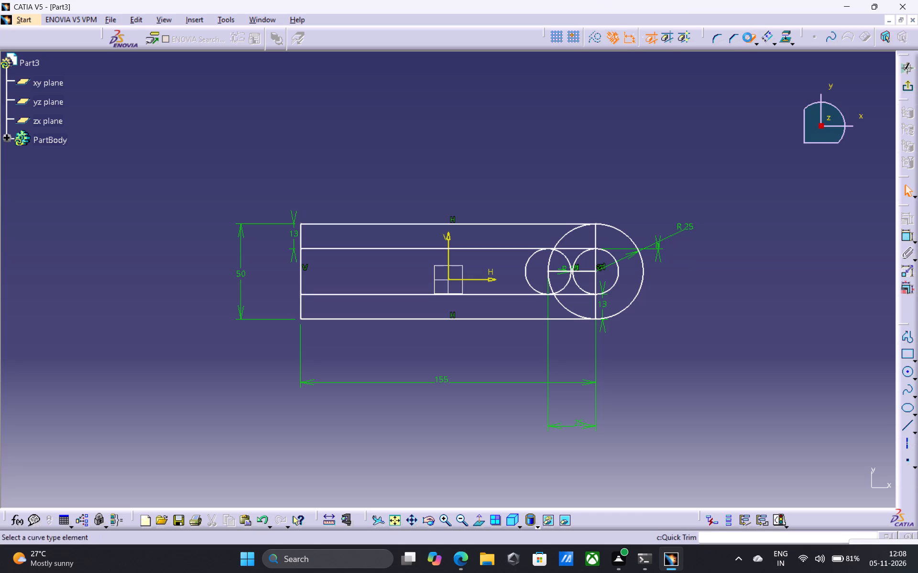
{"action": "left_click", "coordinate": [327, 246]}
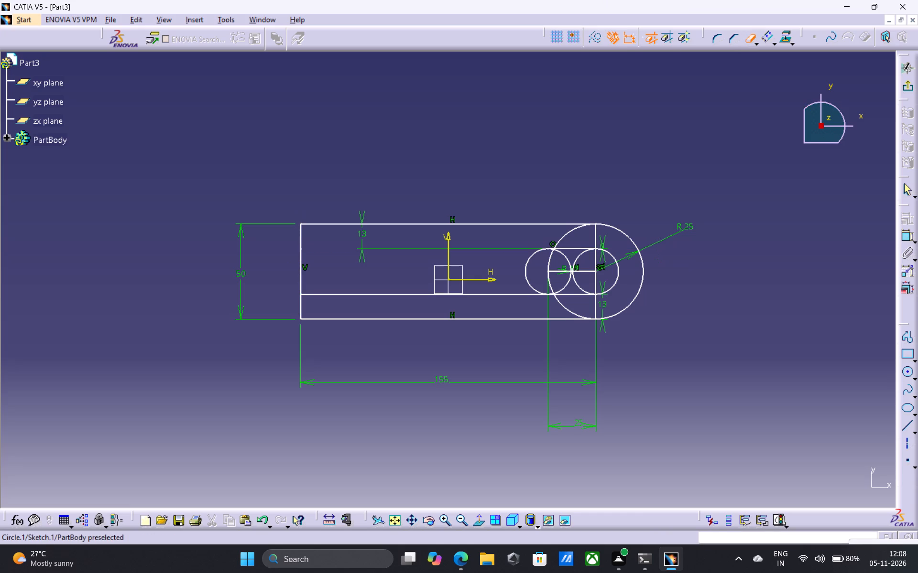
{"action": "left_click", "coordinate": [569, 231]}
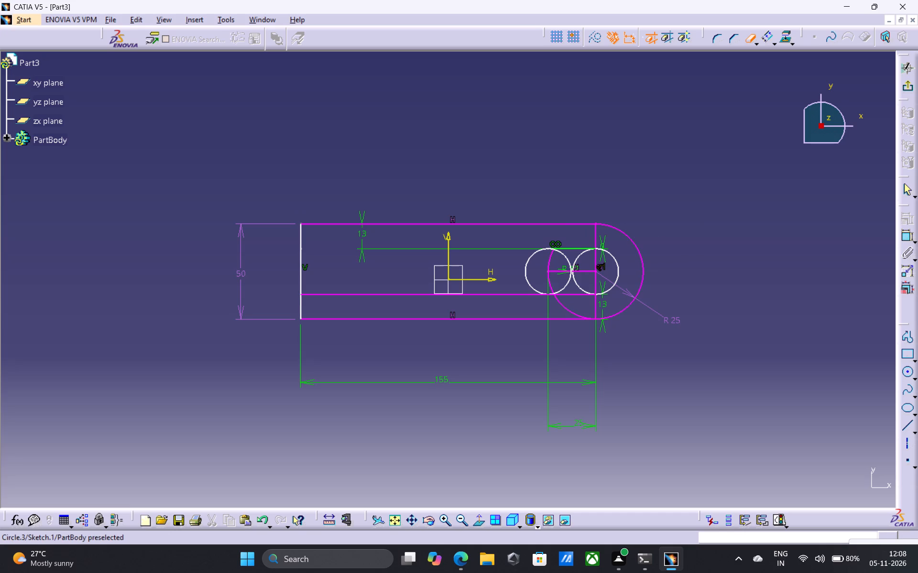
{"action": "left_click", "coordinate": [561, 255]}
{"action": "left_click", "coordinate": [579, 257]}
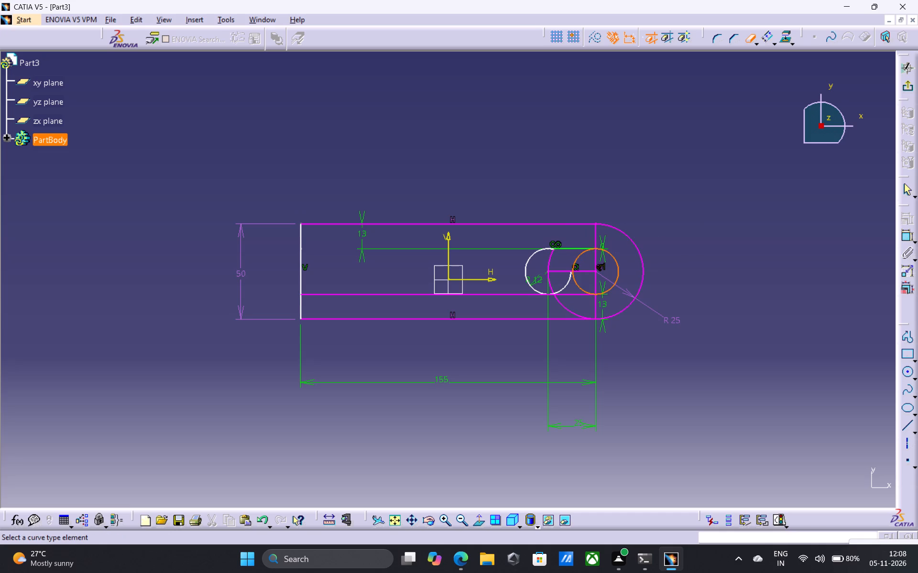
{"action": "left_click", "coordinate": [564, 271]}
{"action": "left_click", "coordinate": [495, 306]}
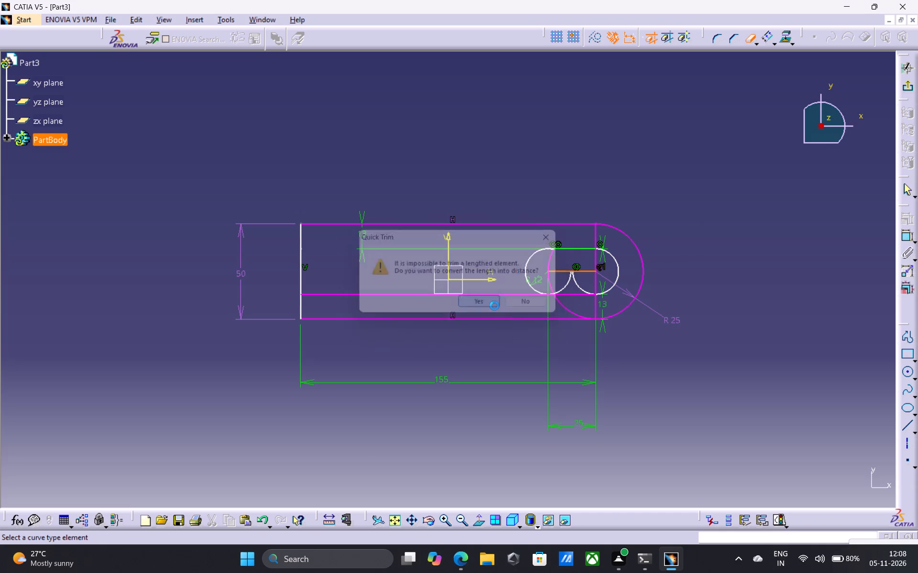
{"action": "left_click", "coordinate": [548, 266]}
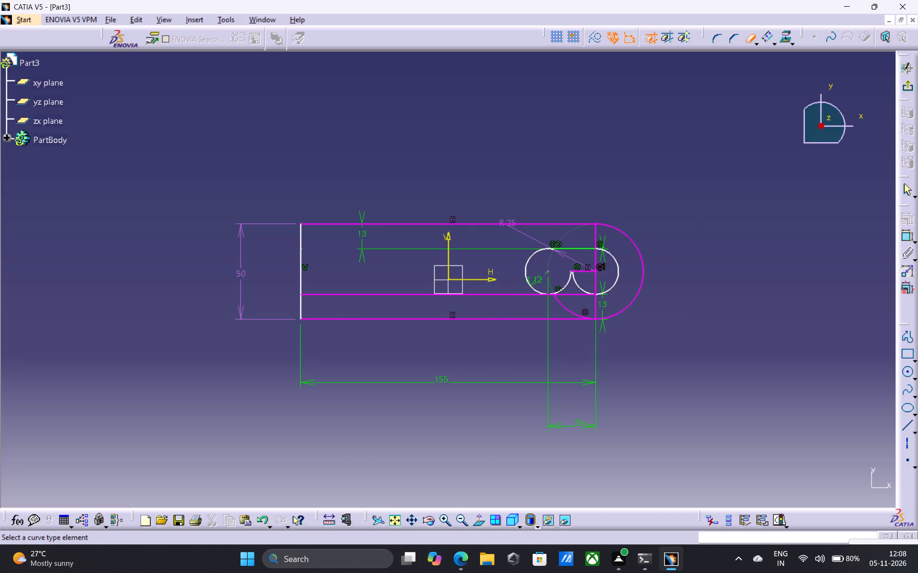
{"action": "left_click", "coordinate": [566, 285]}
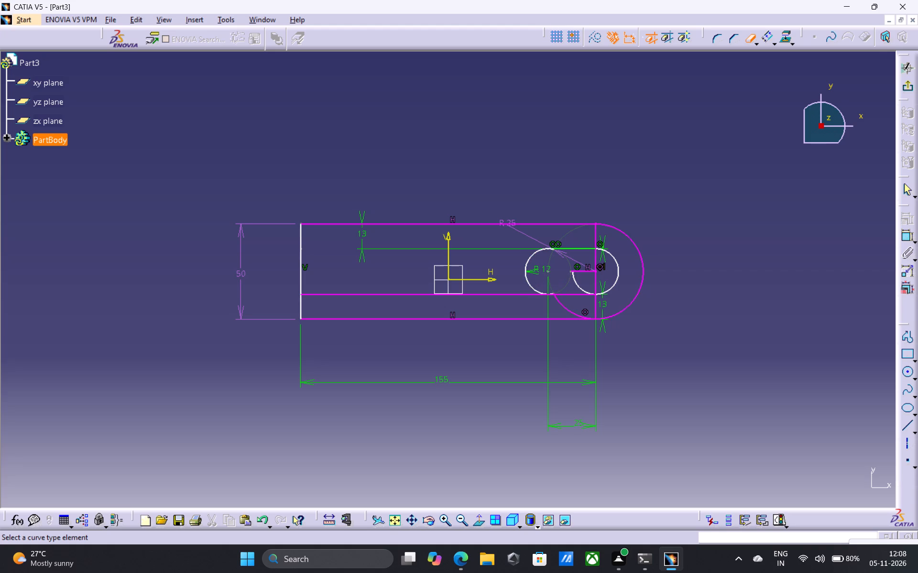
{"action": "left_click", "coordinate": [509, 294]}
{"action": "left_click", "coordinate": [575, 281]}
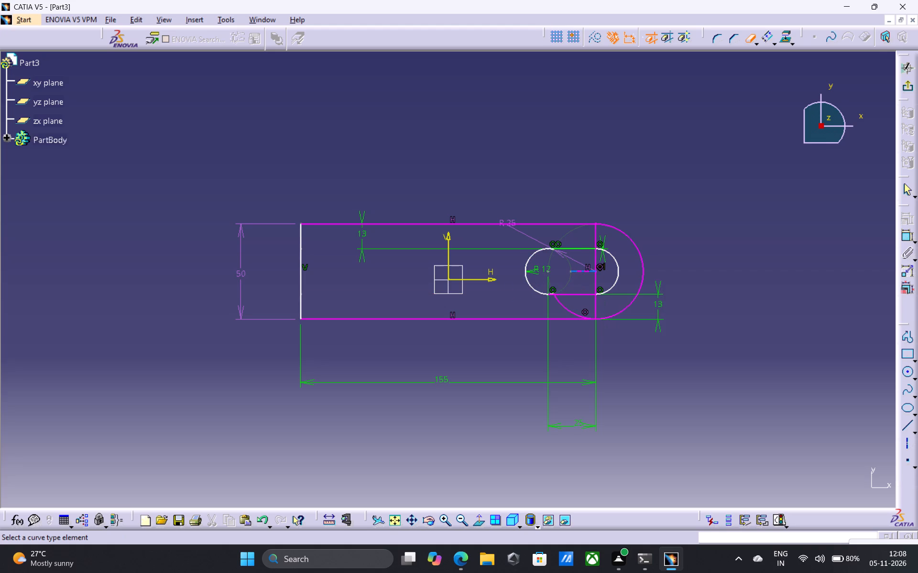
{"action": "left_click", "coordinate": [577, 271]}
{"action": "left_click", "coordinate": [566, 308]}
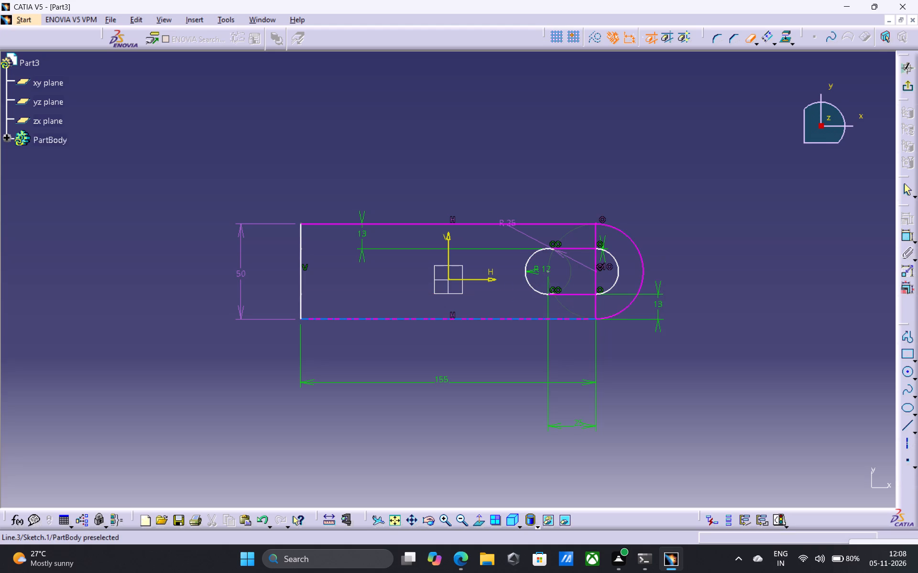
{"action": "key", "text": "Escape"}
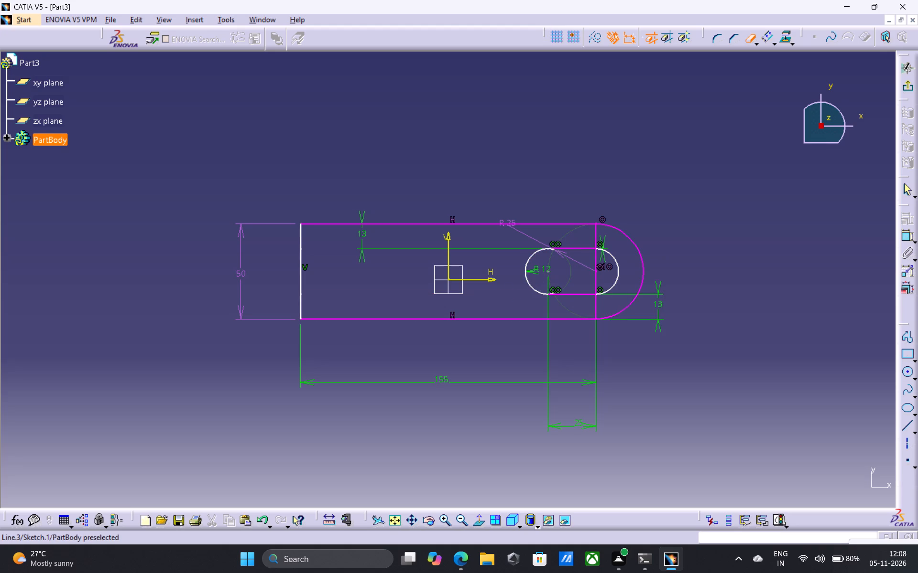
{"action": "key", "text": "Escape"}
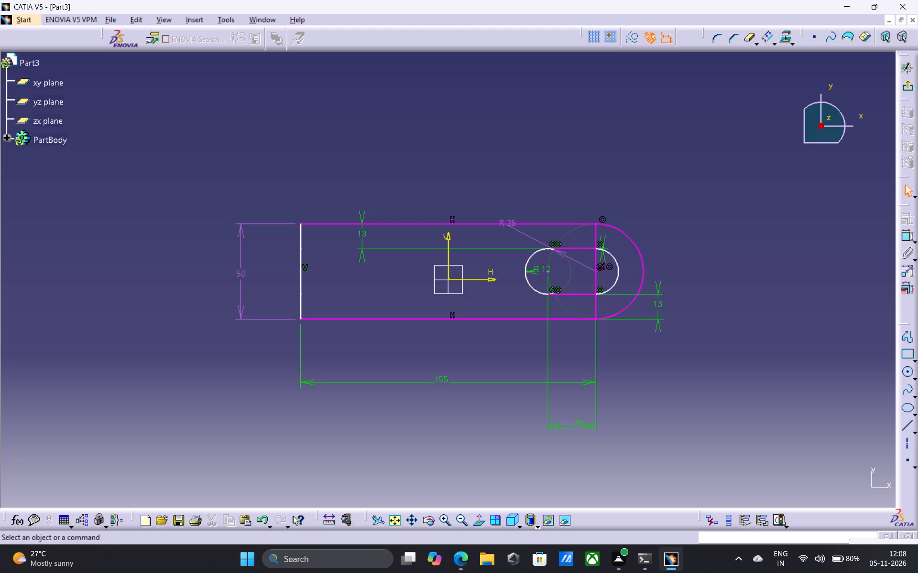
Delete the lower 13 mm offset constraint and the 50 mm height constraint, and exit the sketch.
{"action": "left_click", "coordinate": [659, 308]}
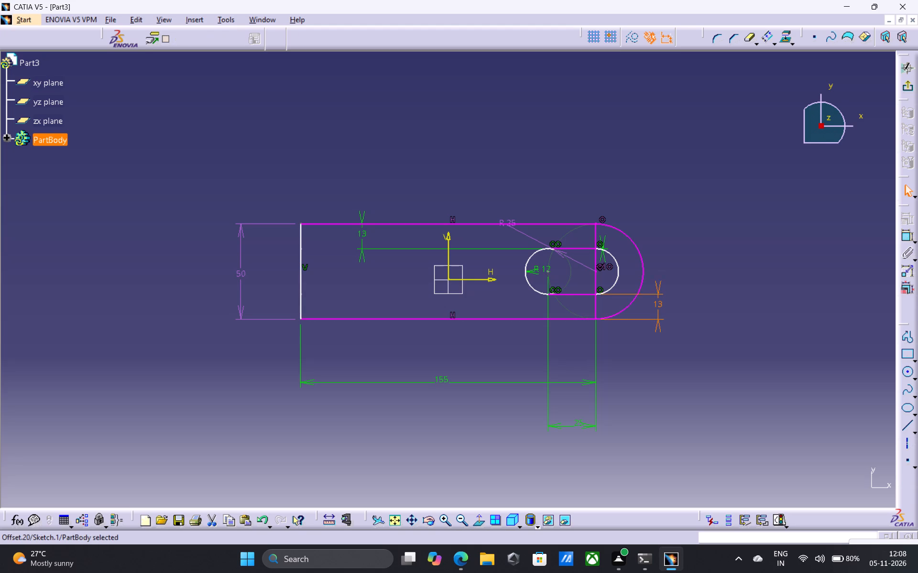
{"action": "key", "text": "Delete"}
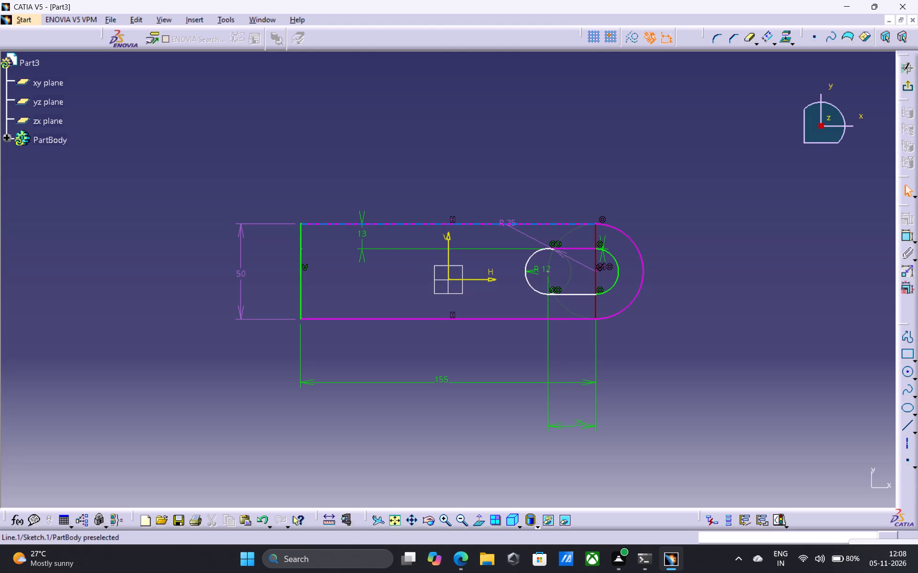
{"action": "left_click", "coordinate": [238, 268]}
{"action": "key", "text": "Delete"}
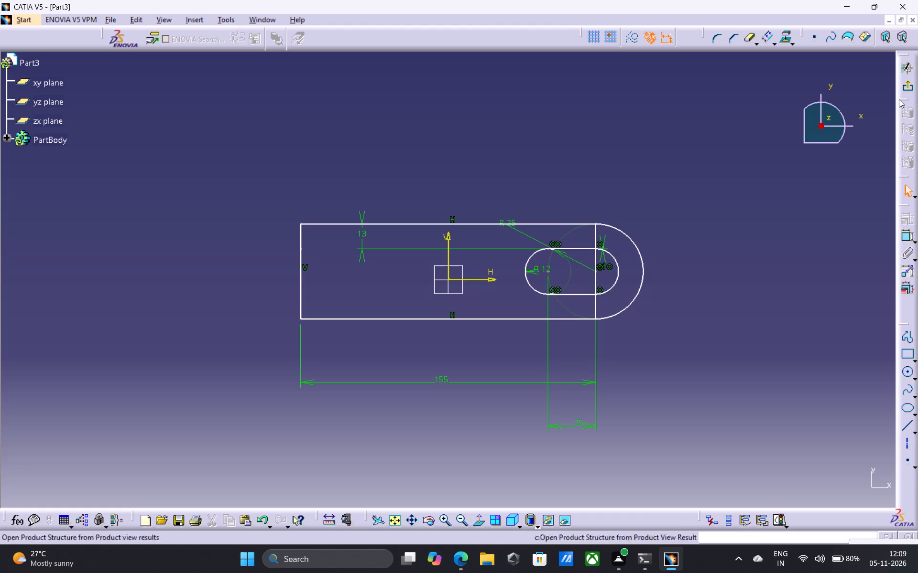
{"action": "left_click", "coordinate": [908, 90]}
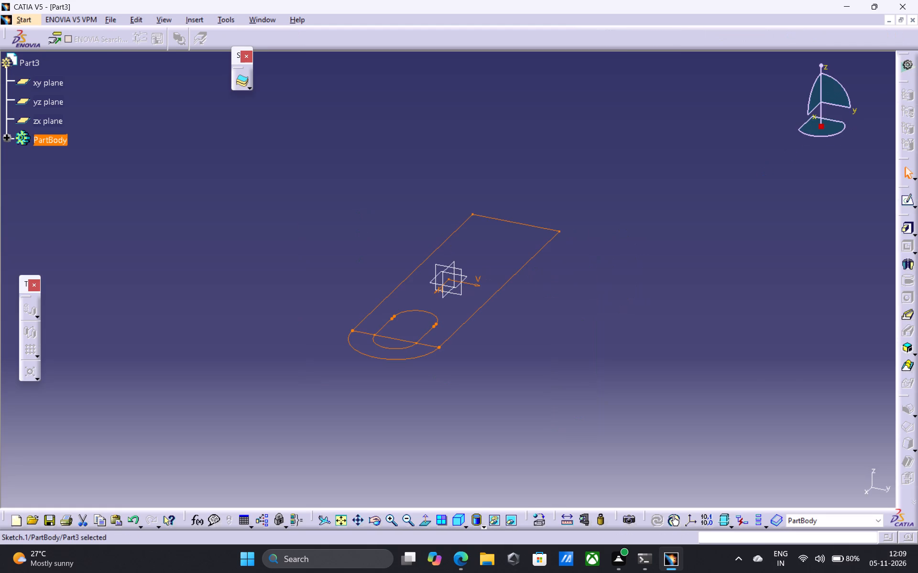
Reopen the sketch, delete the vertical line separating the rectangle from the rounded end, and exit the sketch.
{"action": "left_click", "coordinate": [908, 198]}
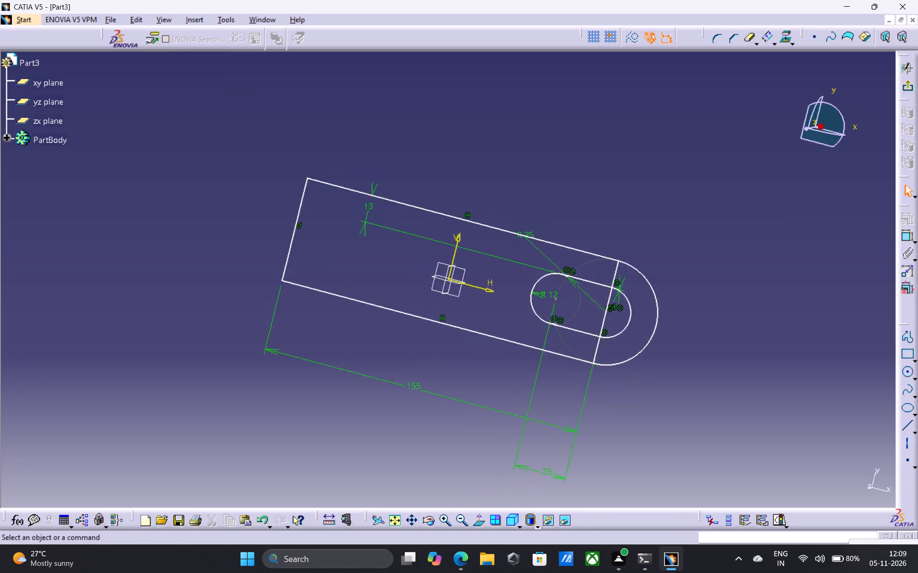
{"action": "double_click", "coordinate": [752, 36]}
{"action": "left_click", "coordinate": [596, 231]}
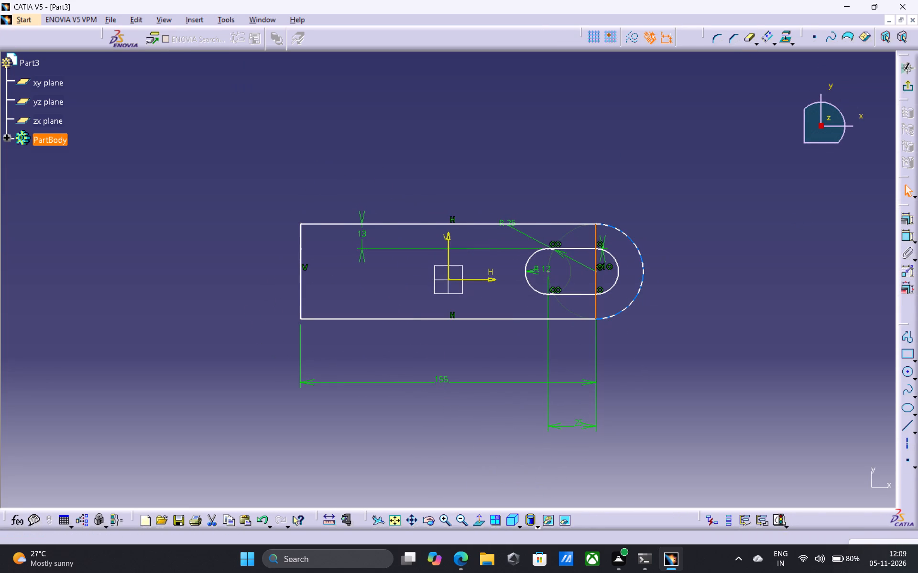
{"action": "key", "text": "Delete"}
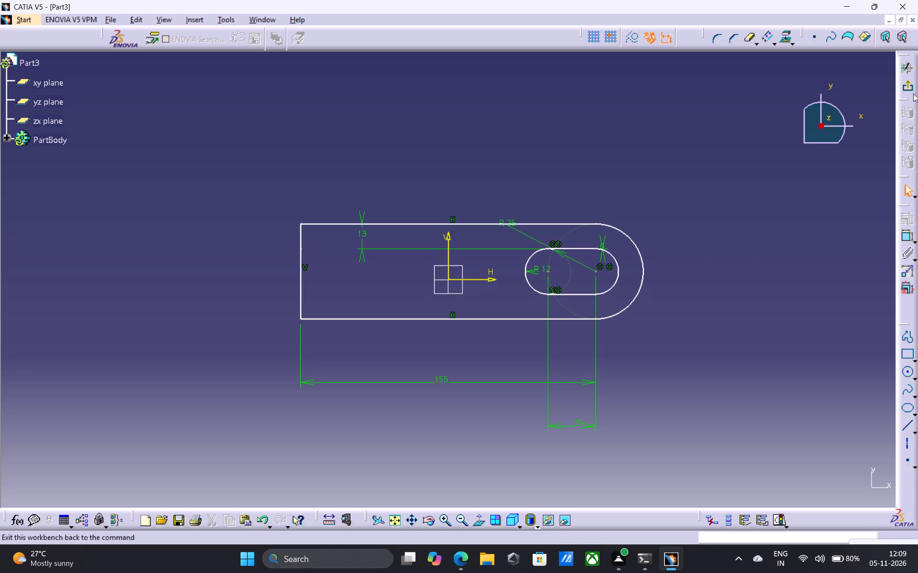
{"action": "left_click", "coordinate": [905, 85]}
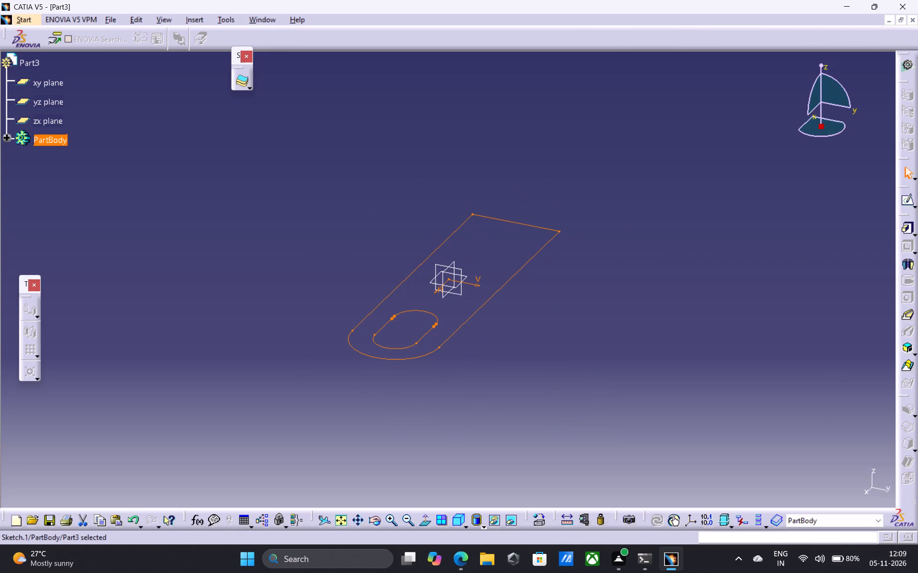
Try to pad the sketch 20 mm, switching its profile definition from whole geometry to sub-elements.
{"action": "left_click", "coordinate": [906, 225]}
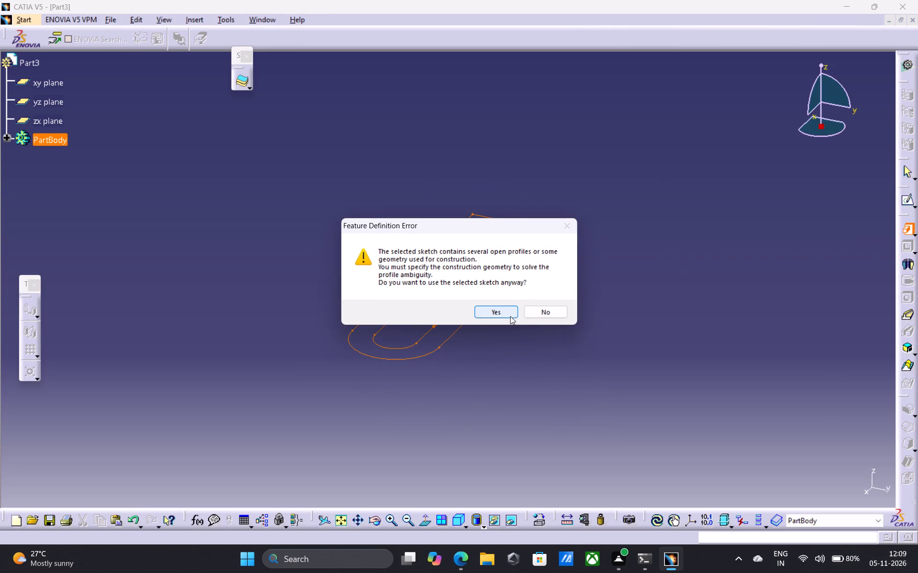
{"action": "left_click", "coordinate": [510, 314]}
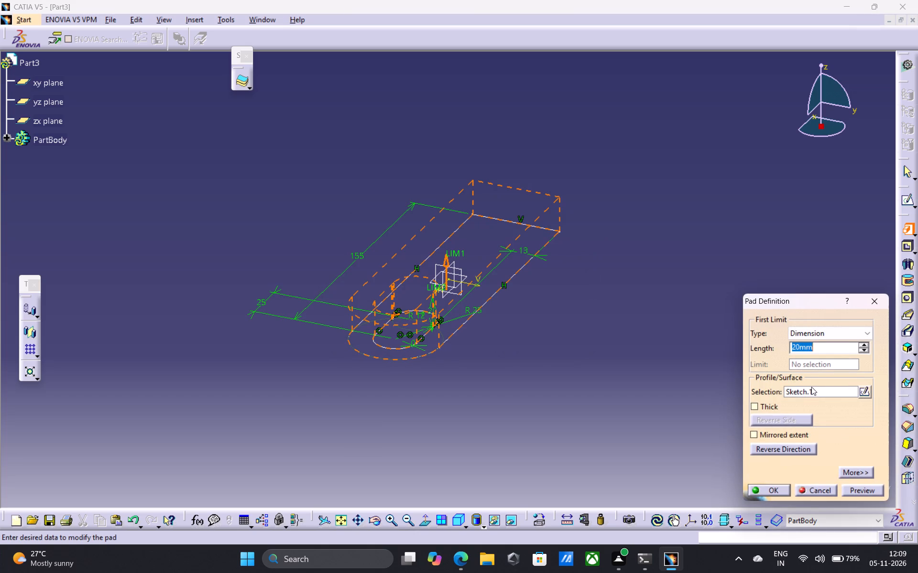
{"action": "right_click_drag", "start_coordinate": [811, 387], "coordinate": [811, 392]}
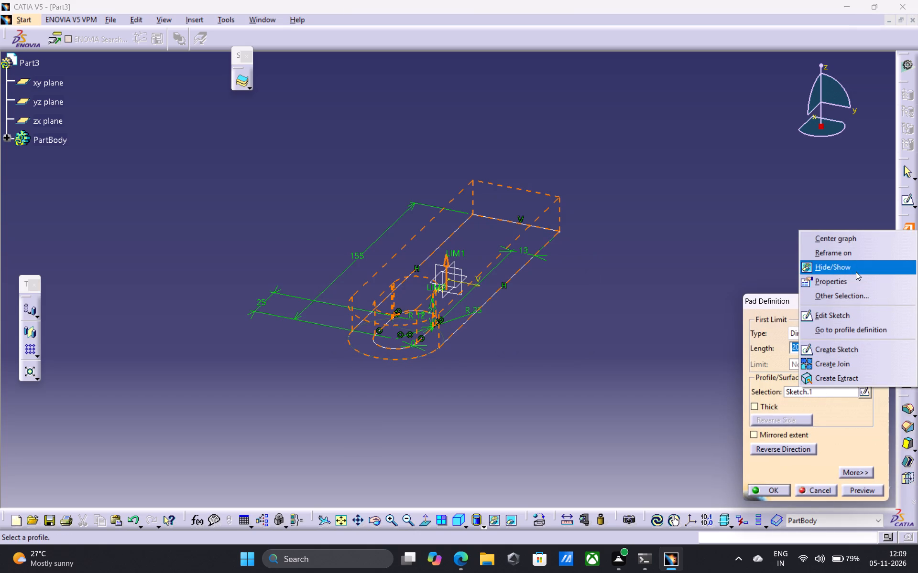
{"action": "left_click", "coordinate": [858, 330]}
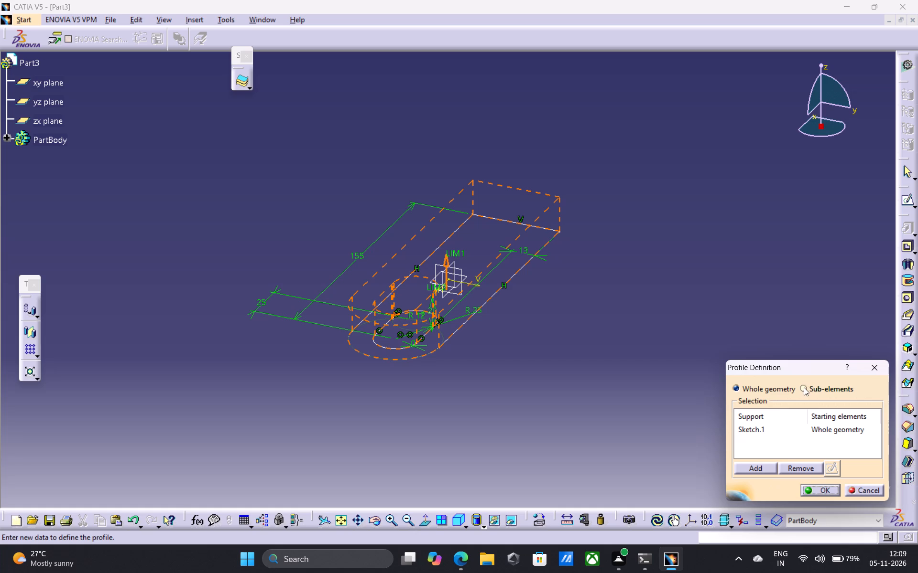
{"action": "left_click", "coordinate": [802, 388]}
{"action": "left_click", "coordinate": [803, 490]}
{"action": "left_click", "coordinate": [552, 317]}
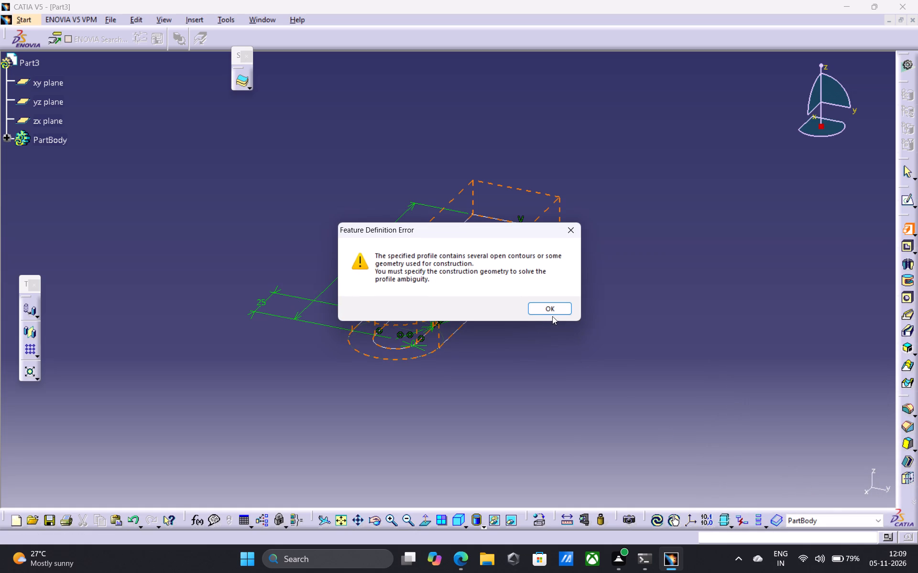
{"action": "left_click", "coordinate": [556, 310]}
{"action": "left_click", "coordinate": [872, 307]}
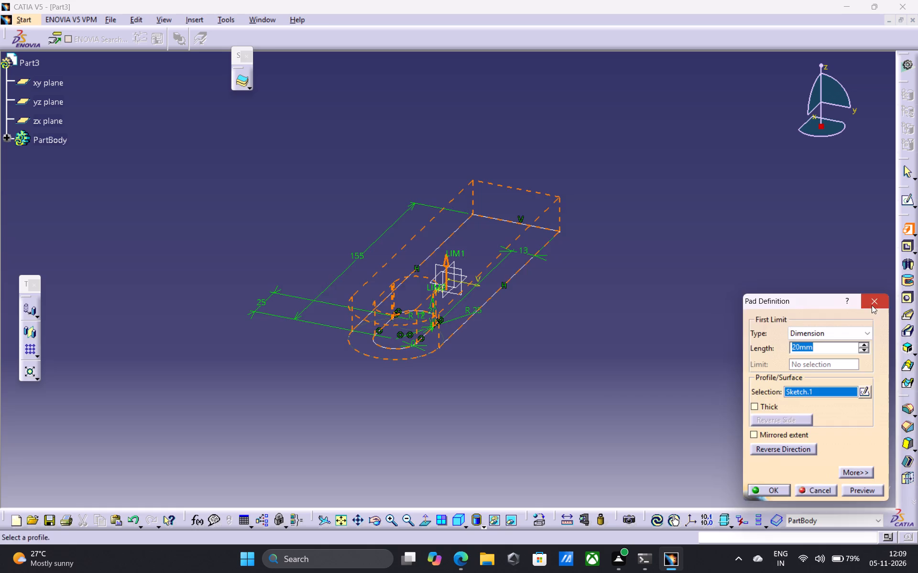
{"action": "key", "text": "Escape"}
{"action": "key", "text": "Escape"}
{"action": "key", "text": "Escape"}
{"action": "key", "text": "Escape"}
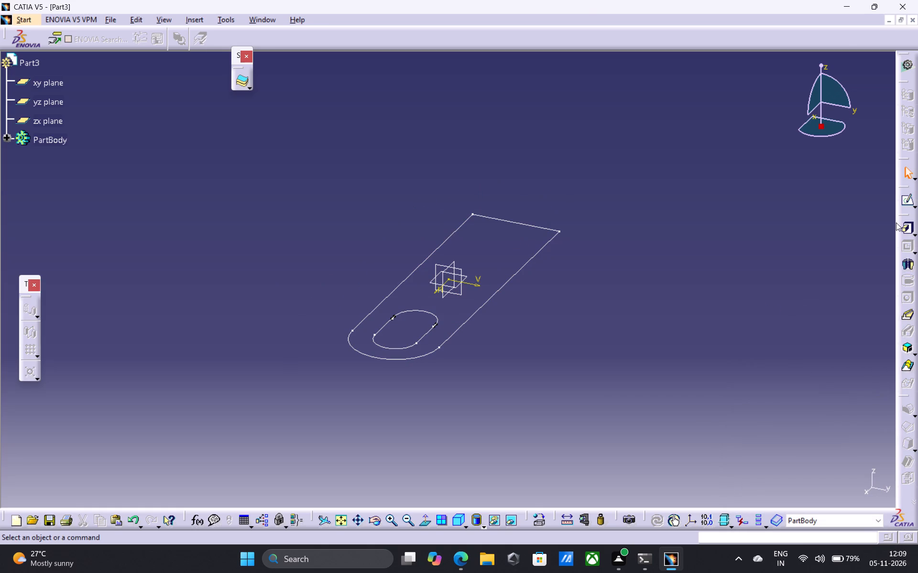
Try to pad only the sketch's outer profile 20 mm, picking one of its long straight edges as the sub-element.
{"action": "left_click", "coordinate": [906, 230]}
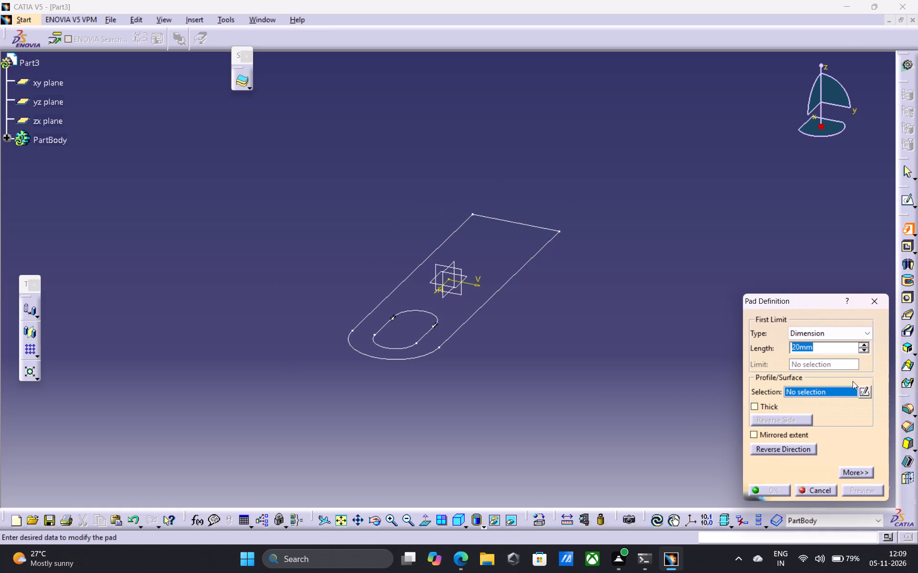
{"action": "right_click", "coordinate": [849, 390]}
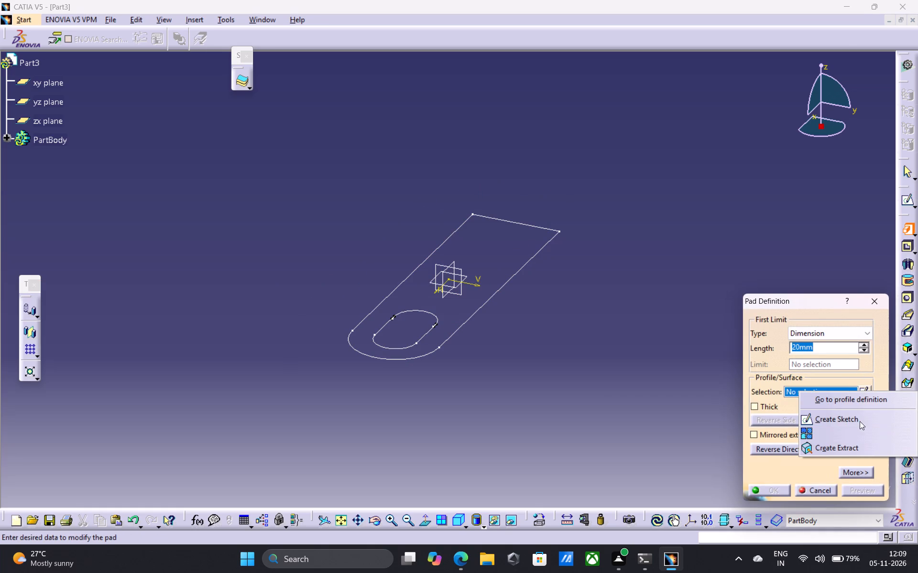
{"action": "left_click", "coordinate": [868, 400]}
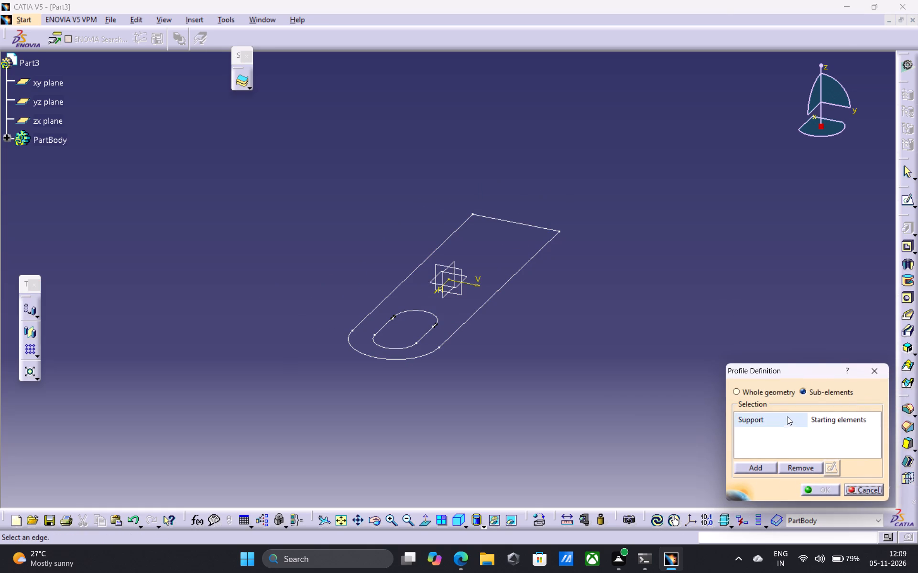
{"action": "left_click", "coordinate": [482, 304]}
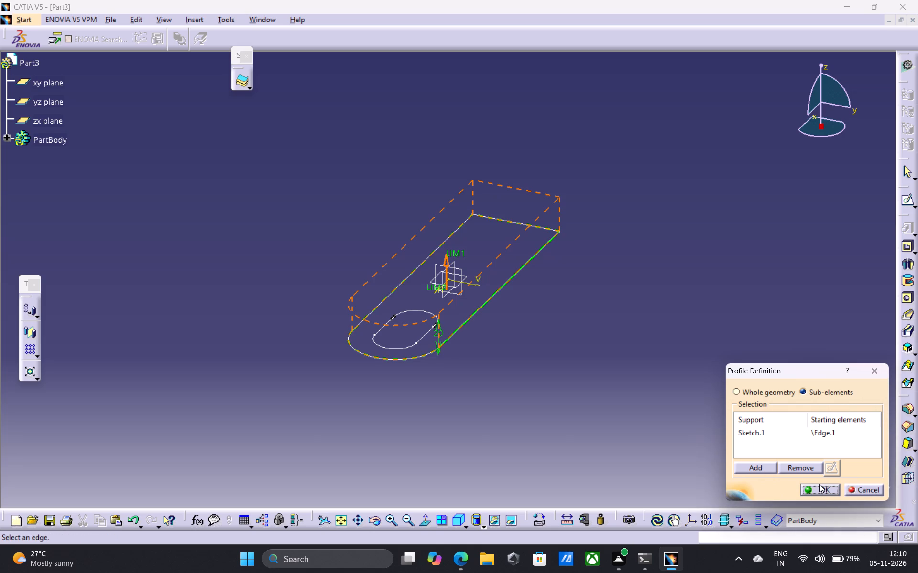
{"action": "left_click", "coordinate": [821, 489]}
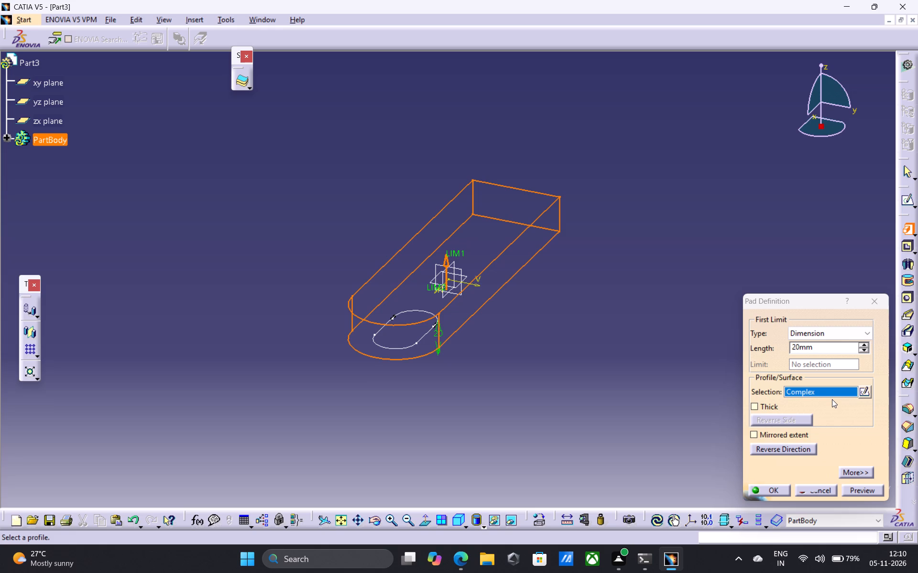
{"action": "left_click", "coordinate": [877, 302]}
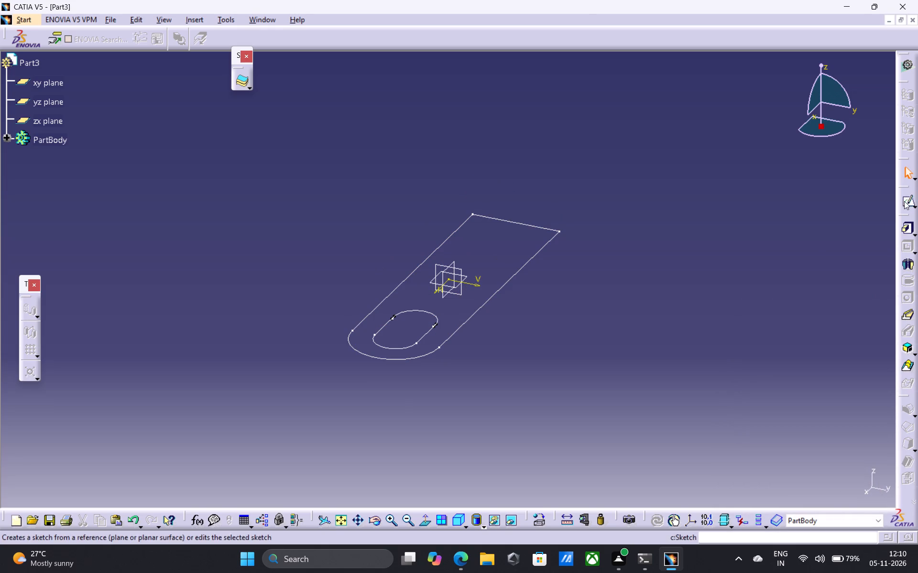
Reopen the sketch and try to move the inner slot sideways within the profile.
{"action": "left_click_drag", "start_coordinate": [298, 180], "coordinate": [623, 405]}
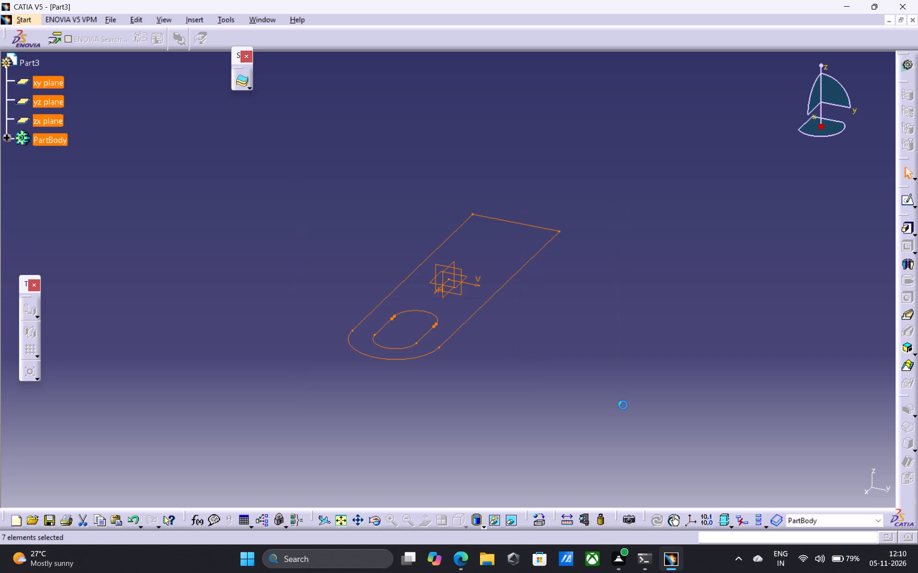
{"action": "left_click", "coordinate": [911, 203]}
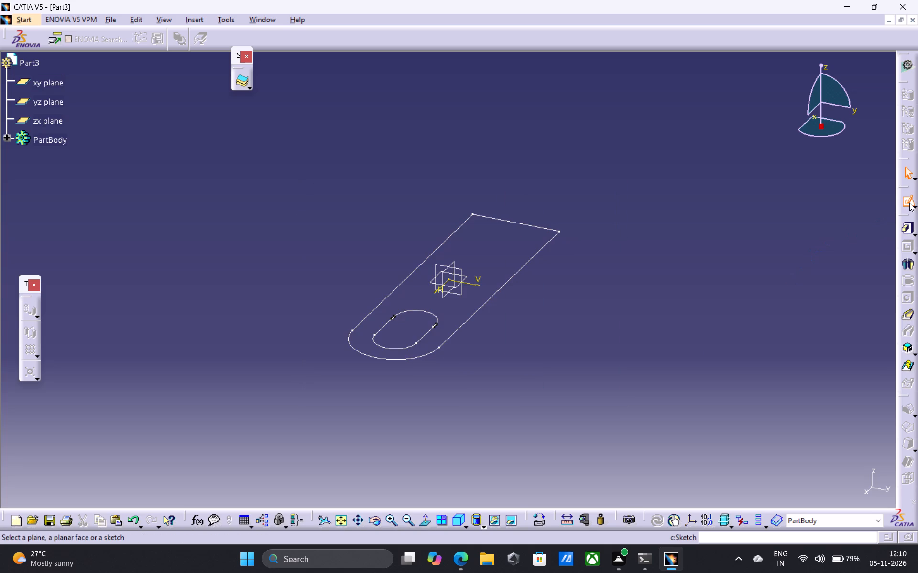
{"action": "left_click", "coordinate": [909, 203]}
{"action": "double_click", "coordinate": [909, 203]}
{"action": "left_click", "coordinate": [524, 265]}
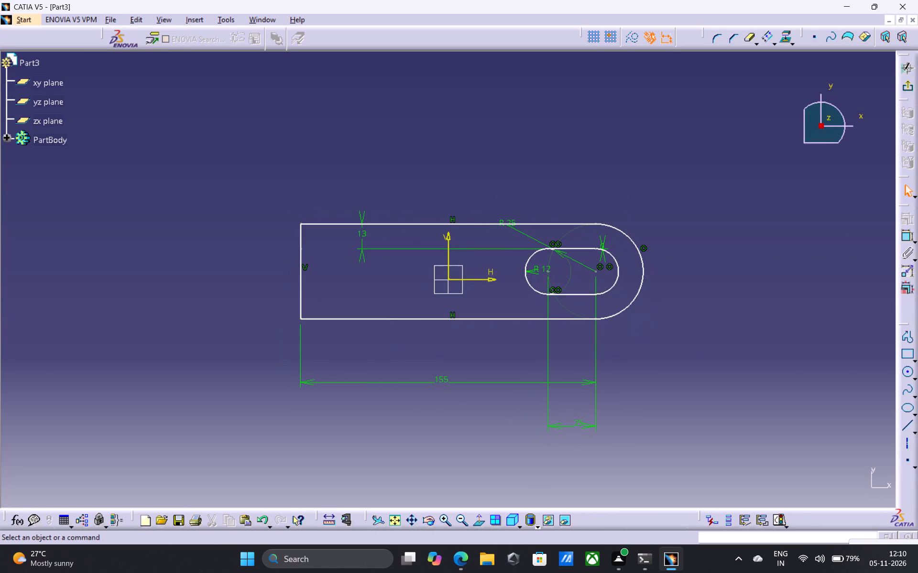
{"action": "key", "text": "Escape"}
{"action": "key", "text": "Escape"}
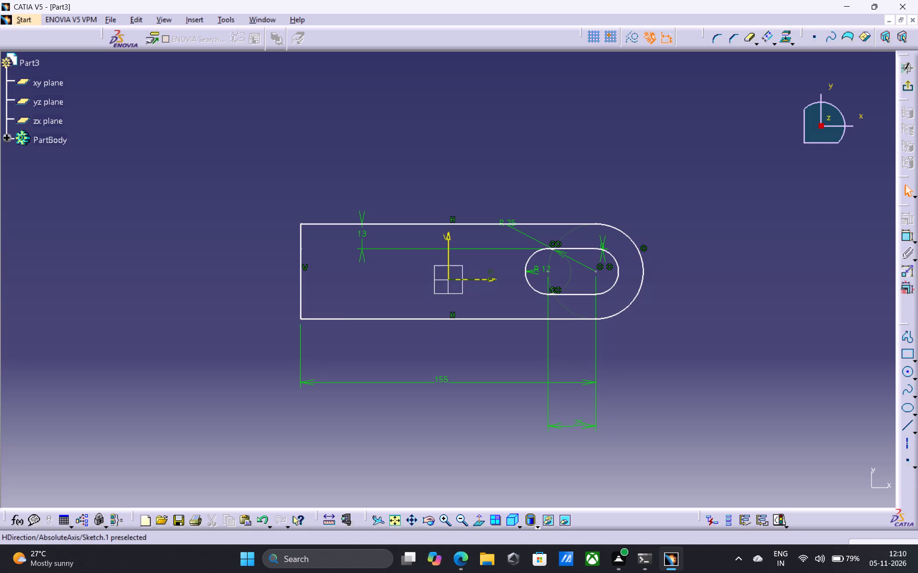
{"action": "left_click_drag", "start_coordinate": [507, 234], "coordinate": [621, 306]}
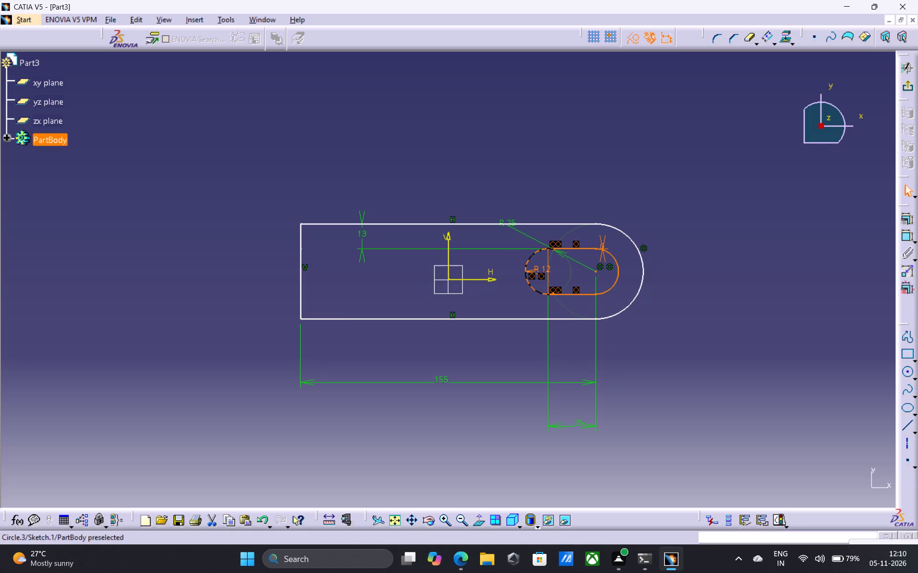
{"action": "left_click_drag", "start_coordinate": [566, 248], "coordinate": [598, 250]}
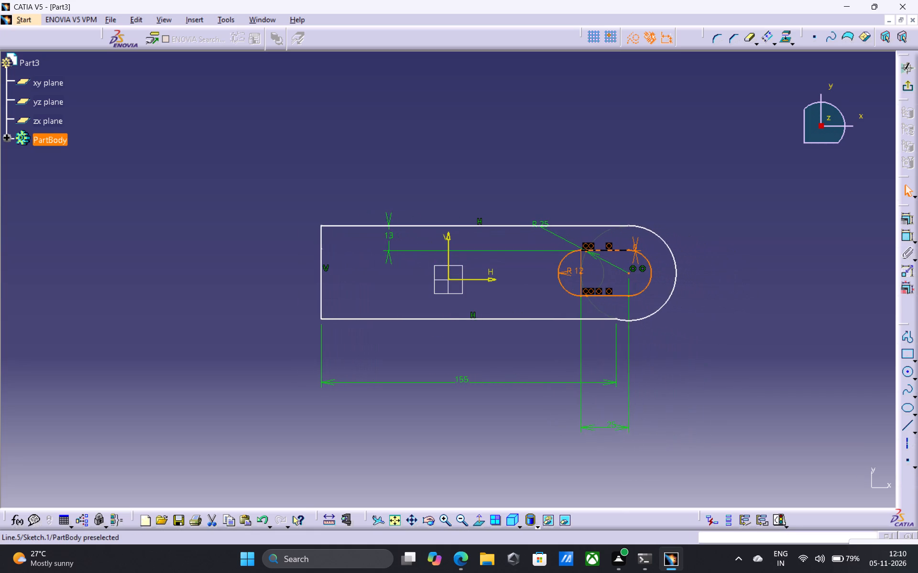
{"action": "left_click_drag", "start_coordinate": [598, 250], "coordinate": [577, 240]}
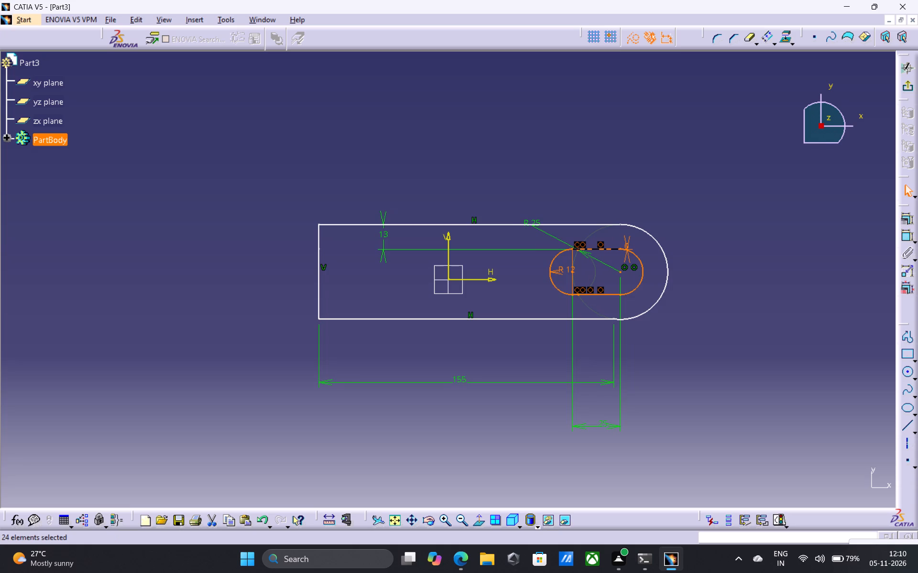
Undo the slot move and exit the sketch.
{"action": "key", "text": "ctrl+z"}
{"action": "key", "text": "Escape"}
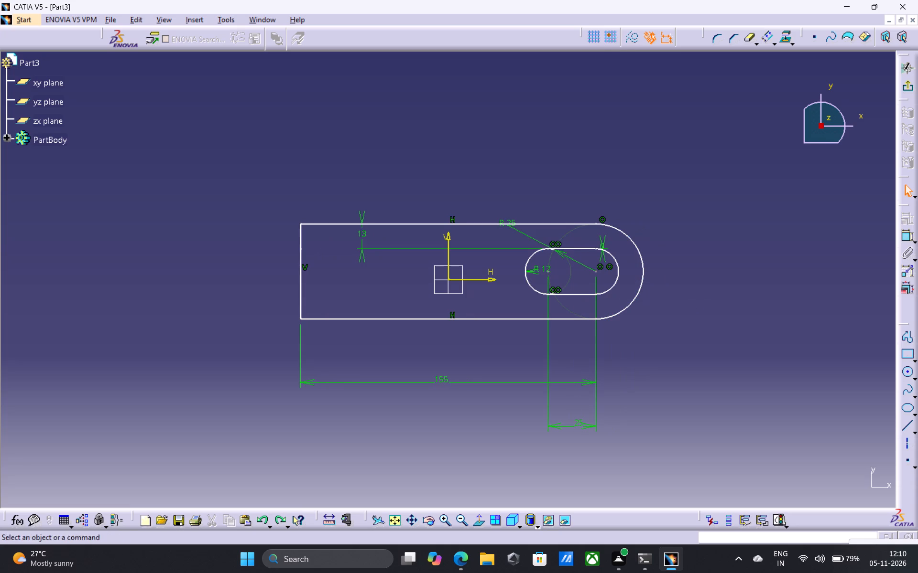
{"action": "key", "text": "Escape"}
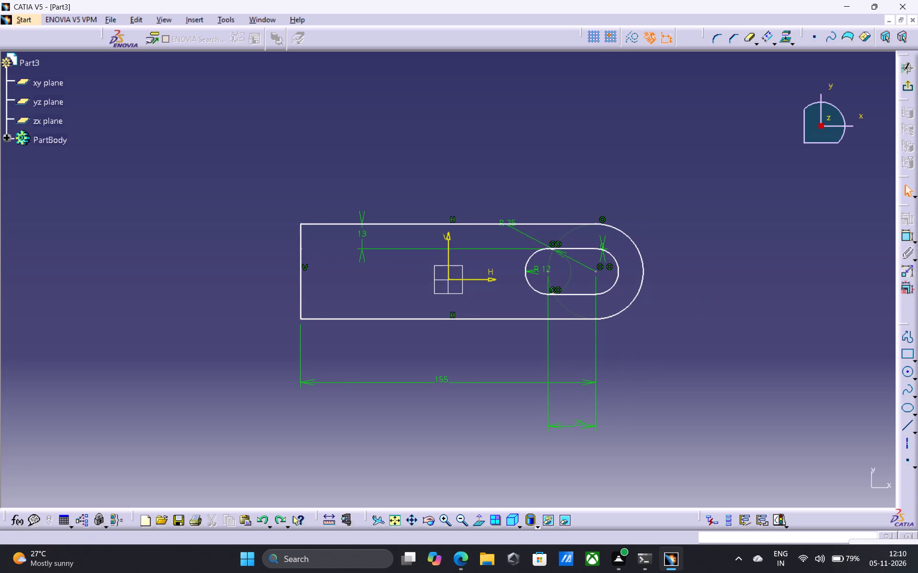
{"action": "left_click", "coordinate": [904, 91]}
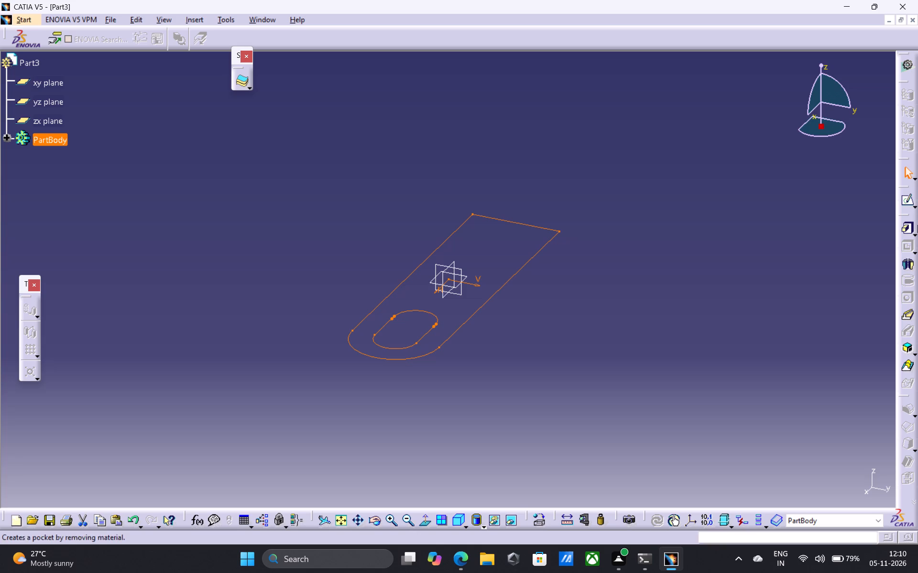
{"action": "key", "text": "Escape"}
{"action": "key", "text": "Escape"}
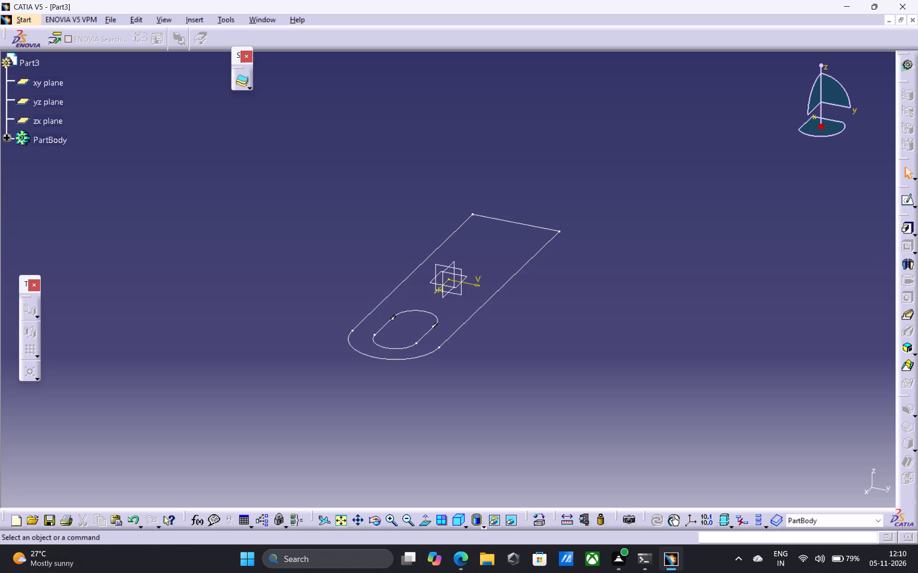
Pad only the sketch's outer profile 5.5 mm with mirrored extent, picking a long straight edge as the sub-element.
{"action": "left_click", "coordinate": [910, 228]}
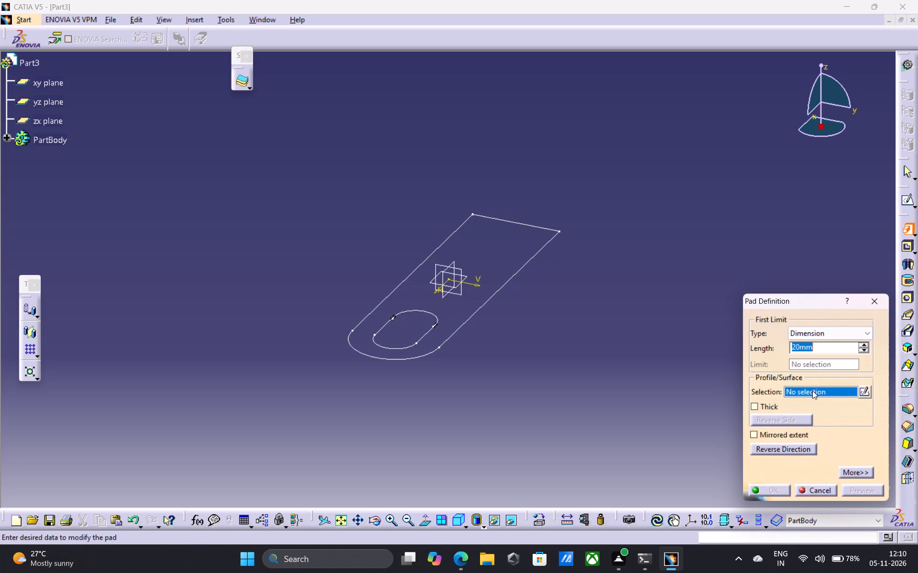
{"action": "right_click", "coordinate": [821, 391]}
{"action": "left_click", "coordinate": [839, 400]}
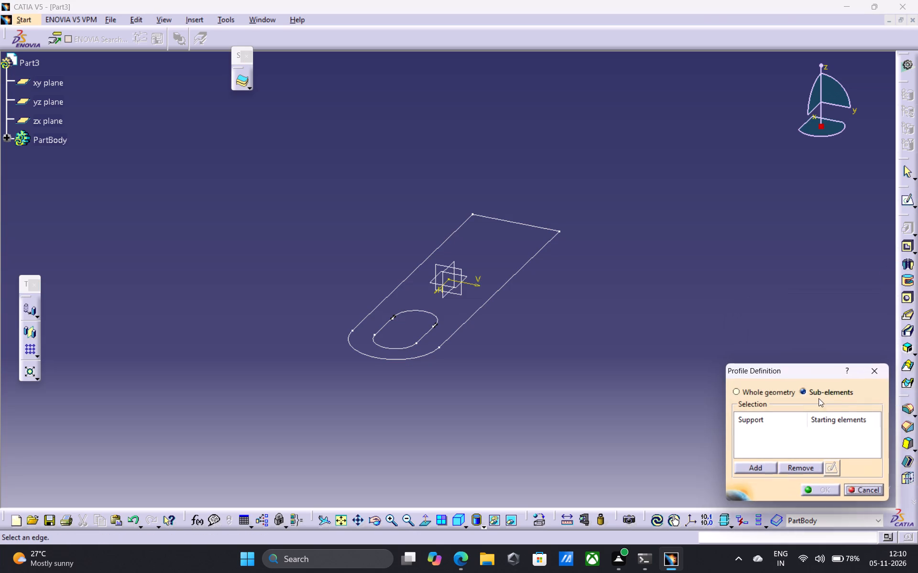
{"action": "left_click", "coordinate": [457, 329]}
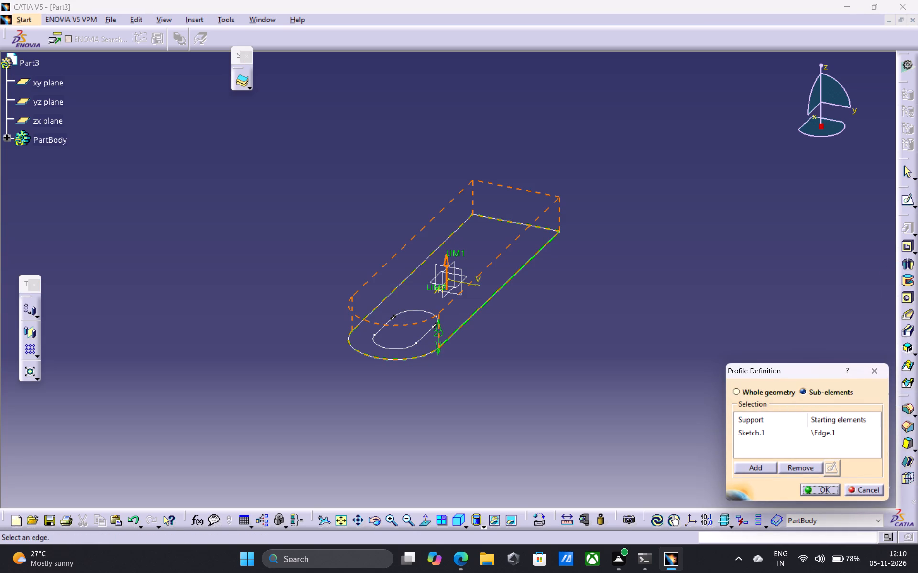
{"action": "left_click", "coordinate": [828, 492]}
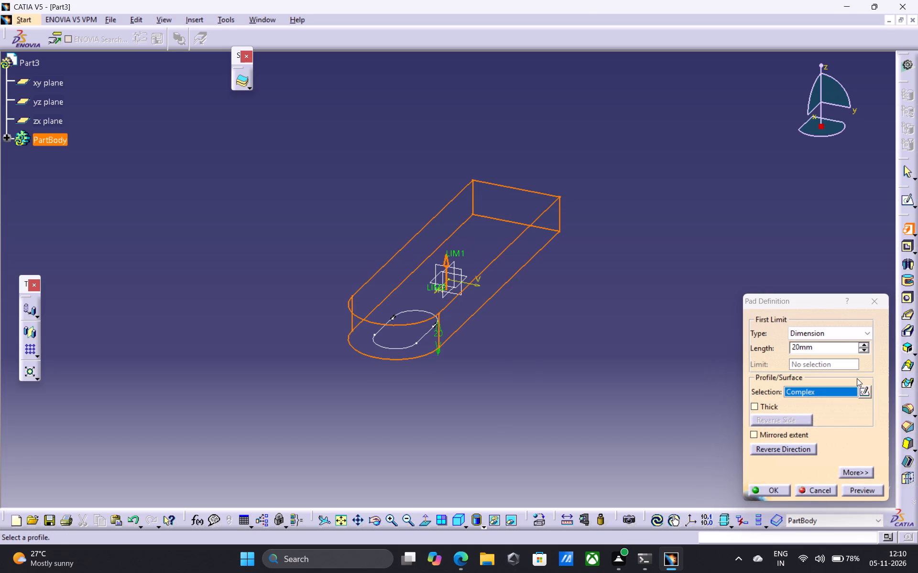
{"action": "left_click", "coordinate": [752, 433]}
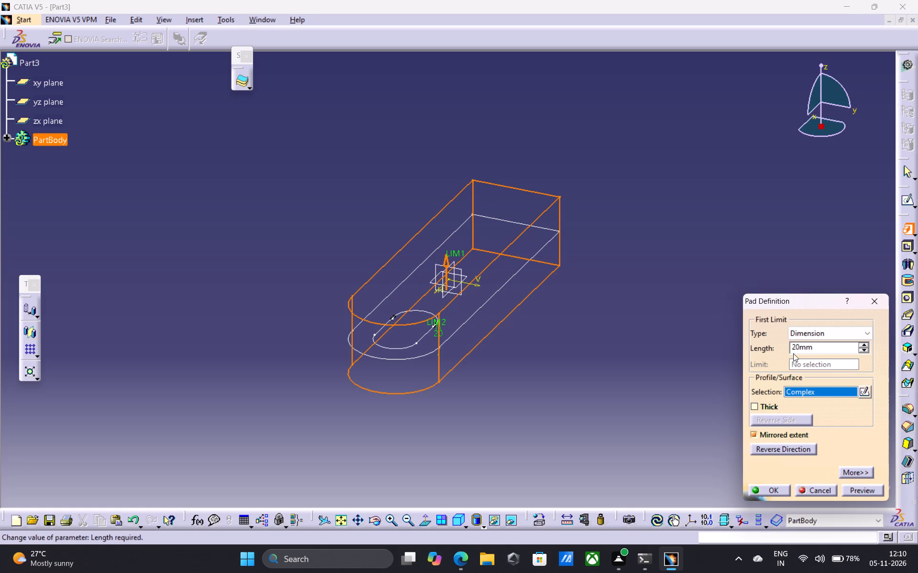
{"action": "left_click", "coordinate": [799, 346]}
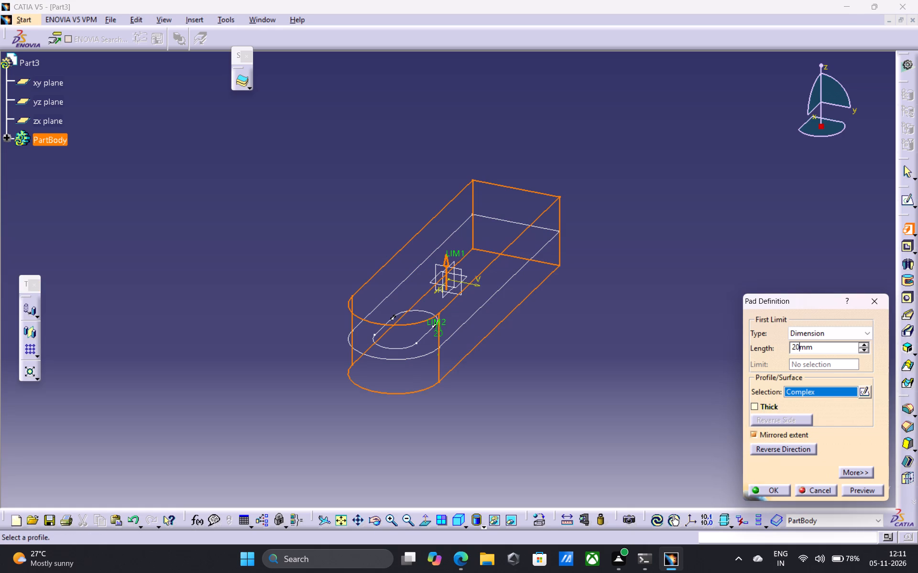
{"action": "key", "text": "BackSpace"}
{"action": "key", "text": "BackSpace"}
{"action": "key", "text": "BackSpace"}
{"action": "type", "text": "11"}
{"action": "key", "text": "BackSpace"}
{"action": "key", "text": "BackSpace"}
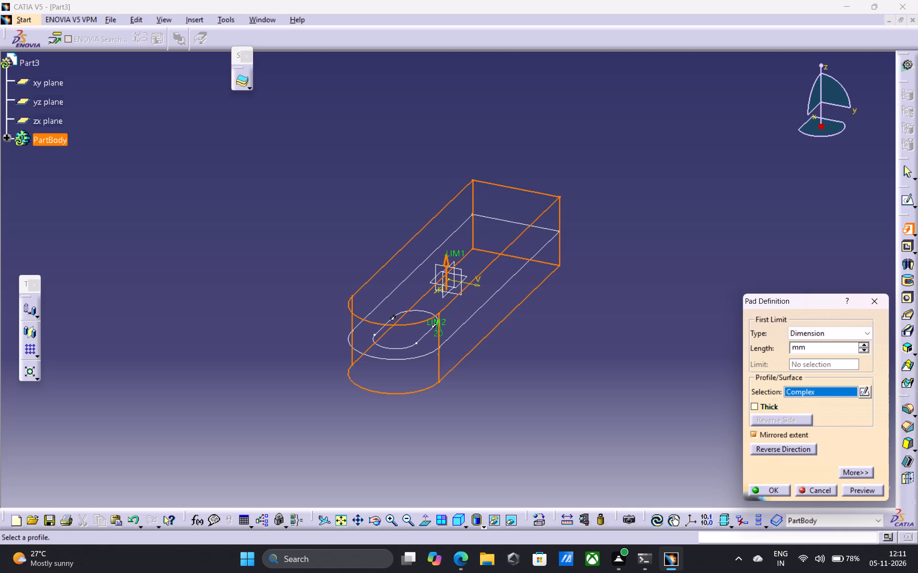
{"action": "type", "text": "5.5"}
{"action": "key", "text": "Return"}
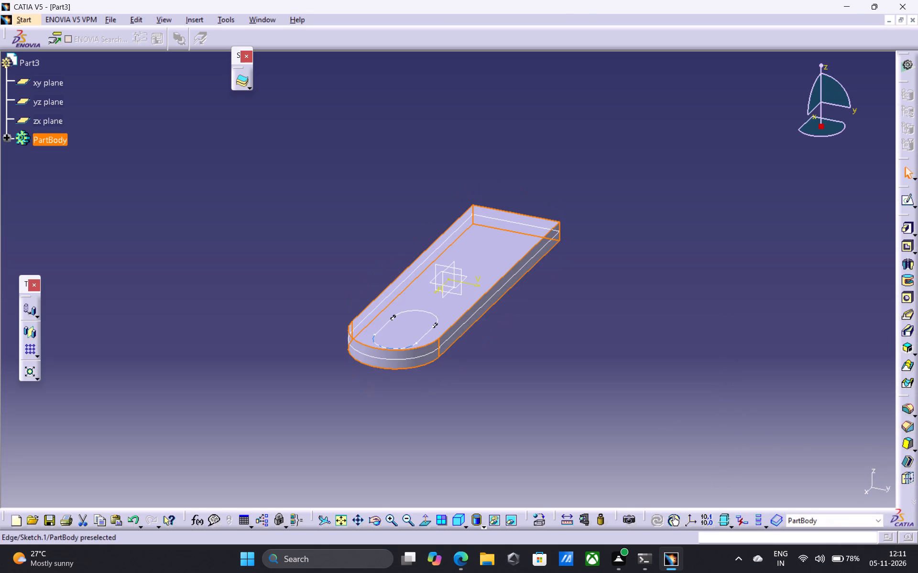
{"action": "left_click", "coordinate": [425, 332]}
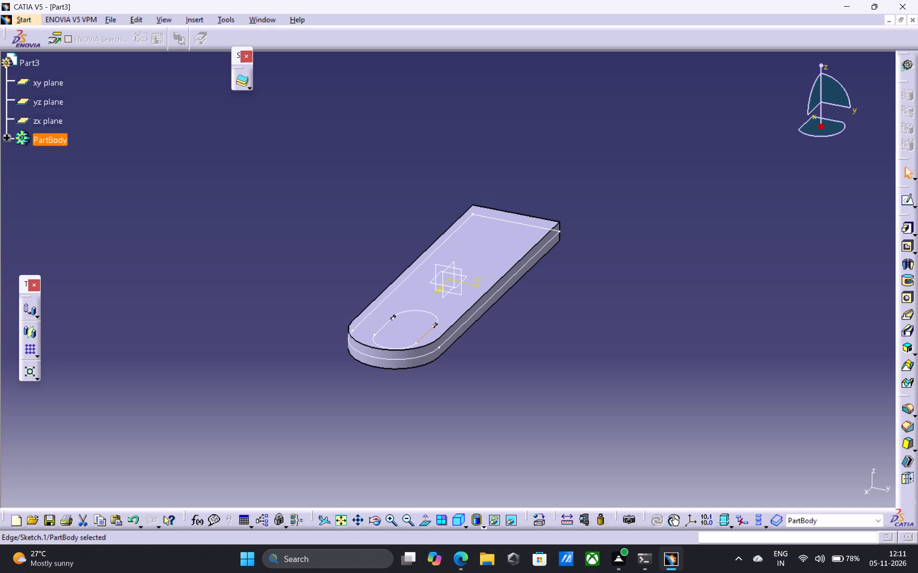
{"action": "key", "text": "Escape"}
{"action": "key", "text": "Escape"}
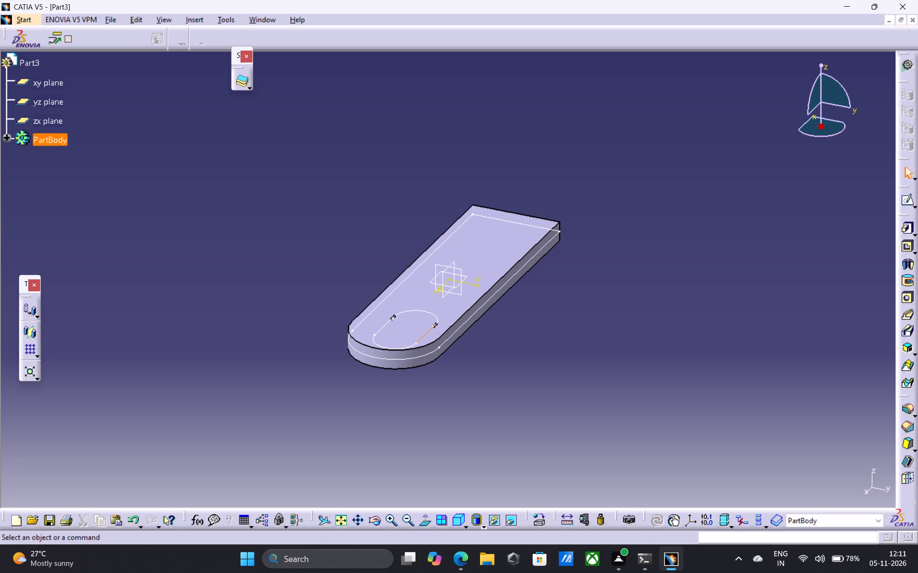
Switch the model display to plain shading without edges.
{"action": "left_click", "coordinate": [476, 520]}
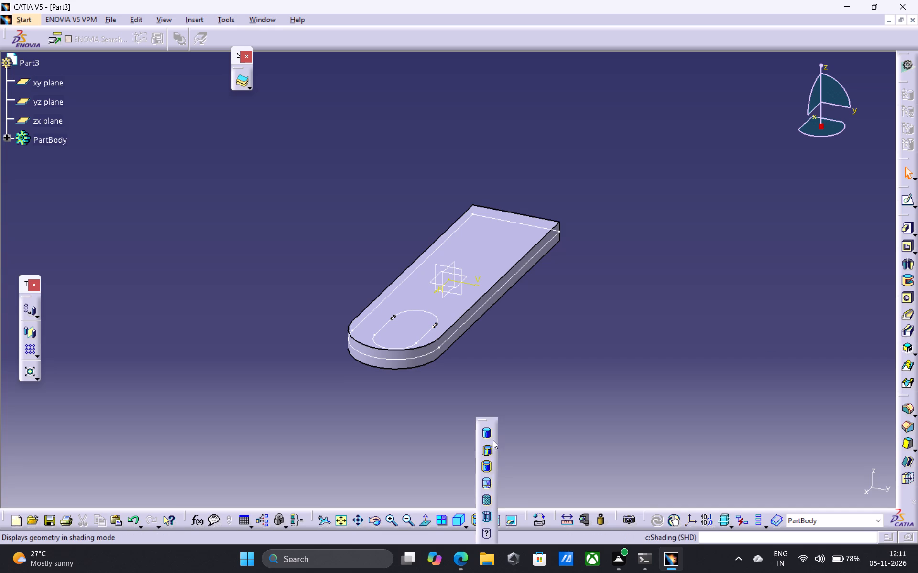
{"action": "left_click", "coordinate": [488, 433]}
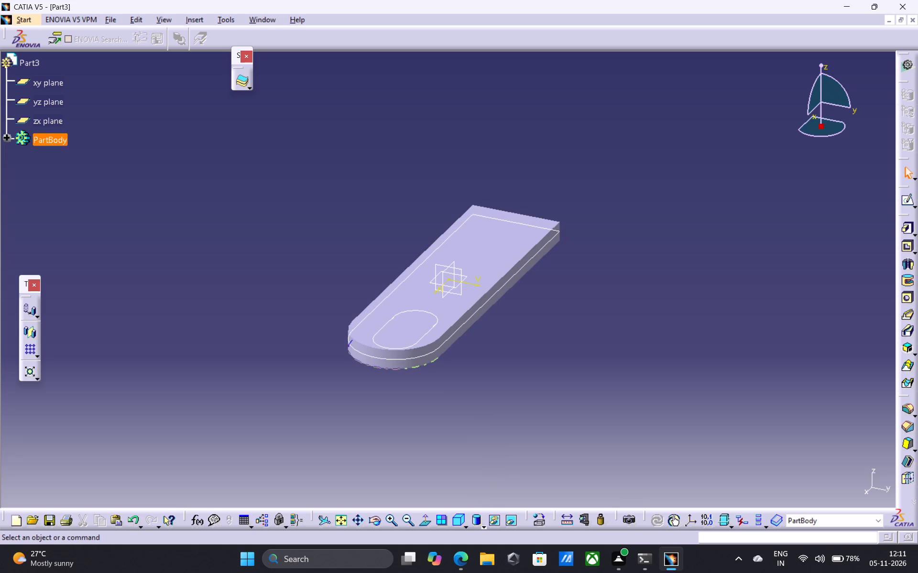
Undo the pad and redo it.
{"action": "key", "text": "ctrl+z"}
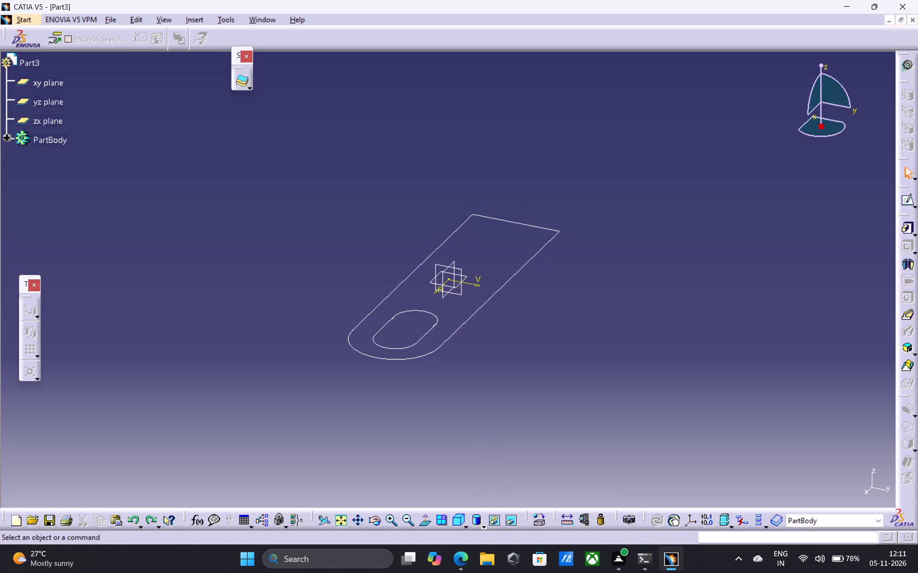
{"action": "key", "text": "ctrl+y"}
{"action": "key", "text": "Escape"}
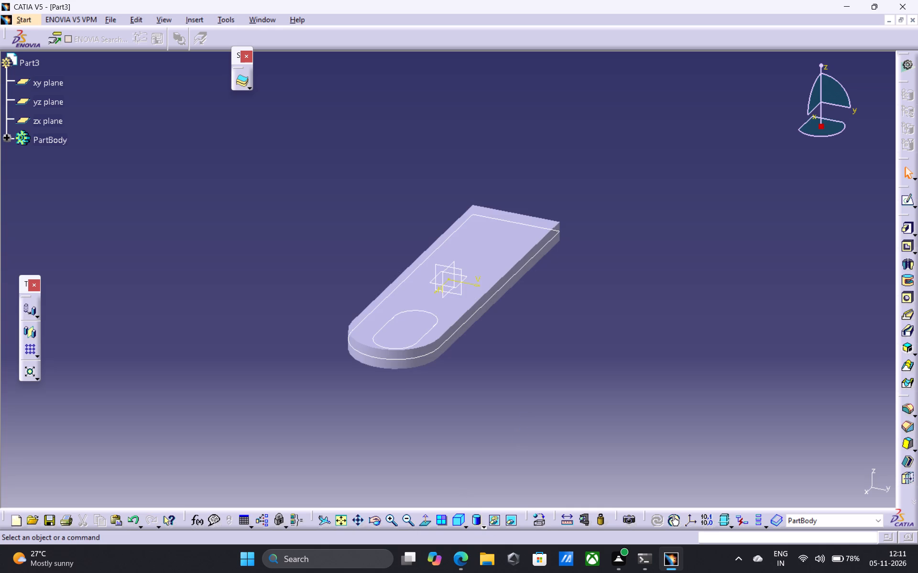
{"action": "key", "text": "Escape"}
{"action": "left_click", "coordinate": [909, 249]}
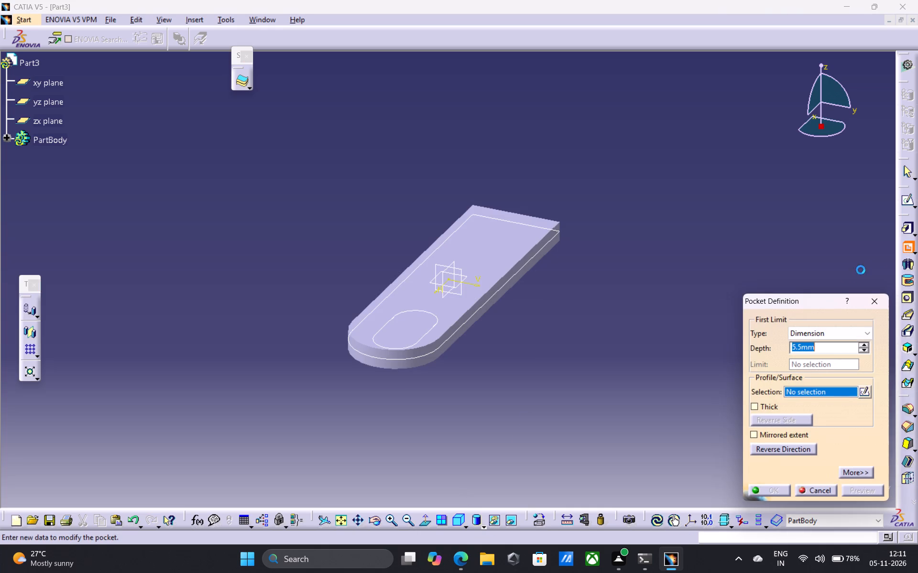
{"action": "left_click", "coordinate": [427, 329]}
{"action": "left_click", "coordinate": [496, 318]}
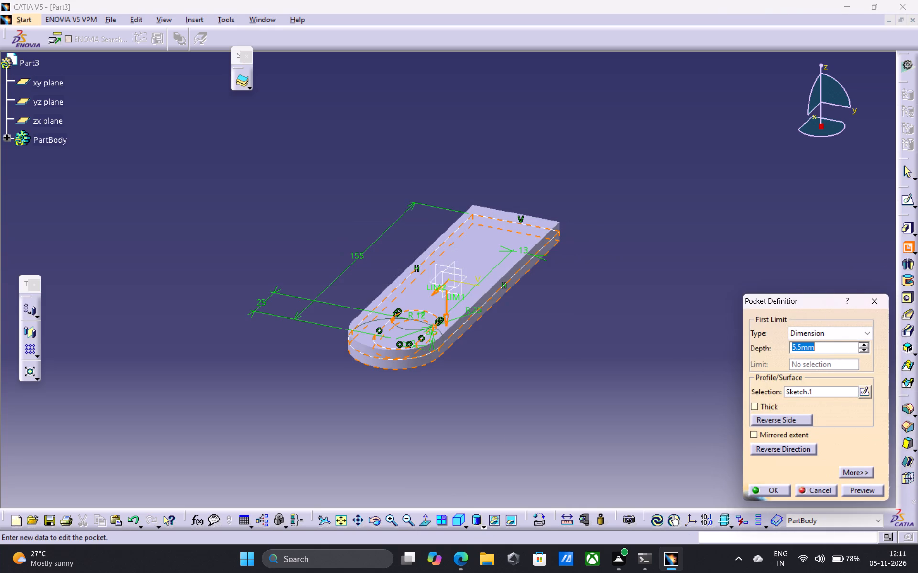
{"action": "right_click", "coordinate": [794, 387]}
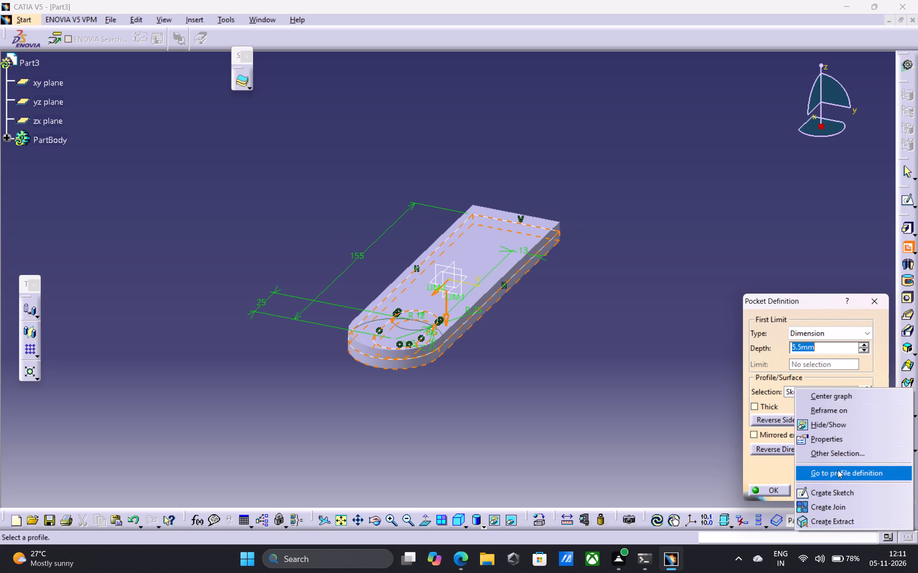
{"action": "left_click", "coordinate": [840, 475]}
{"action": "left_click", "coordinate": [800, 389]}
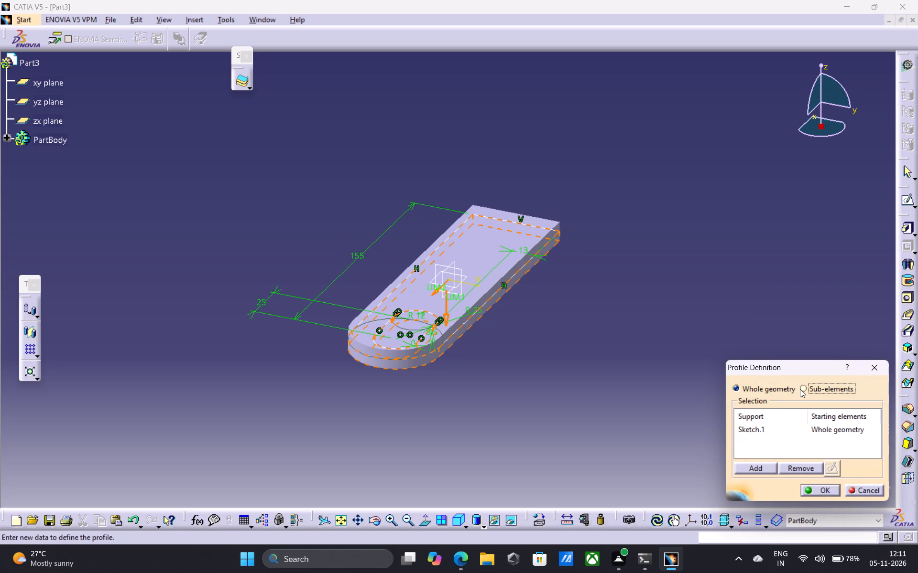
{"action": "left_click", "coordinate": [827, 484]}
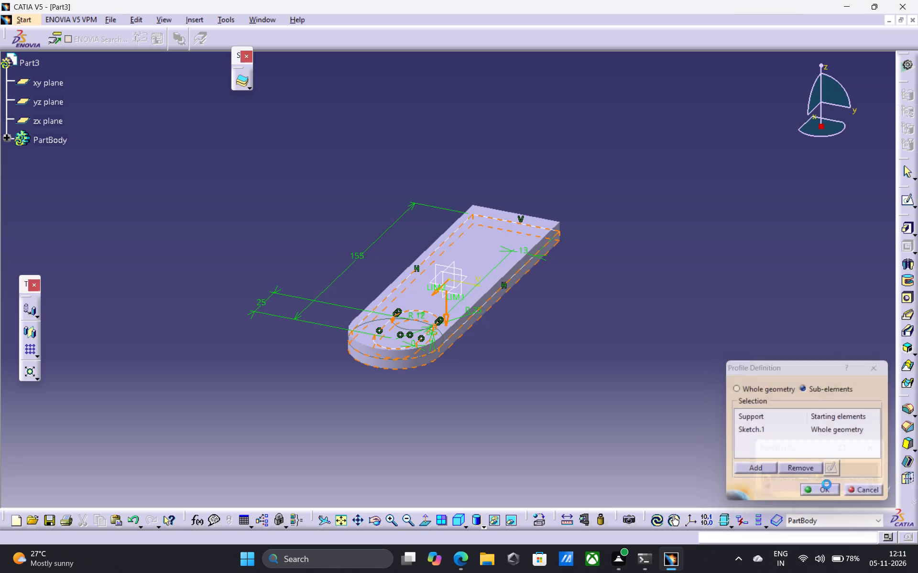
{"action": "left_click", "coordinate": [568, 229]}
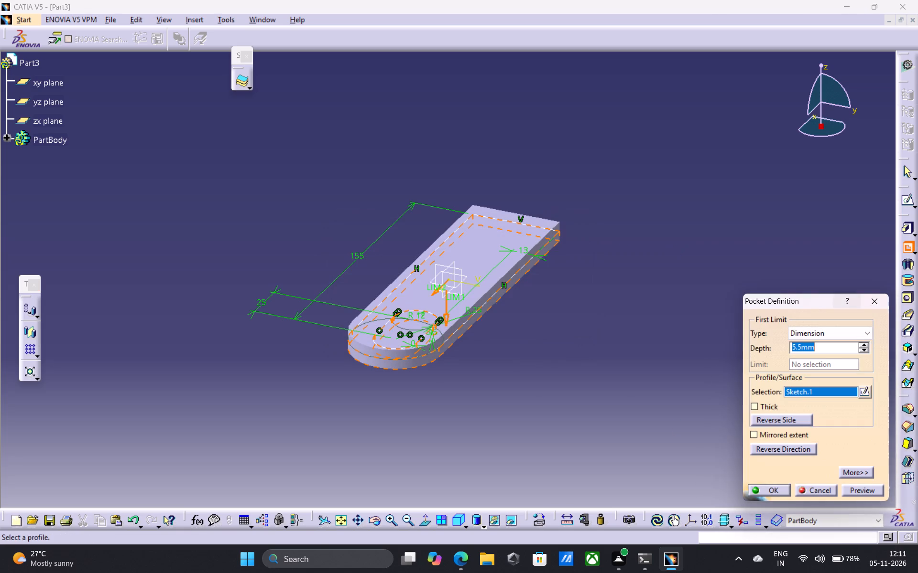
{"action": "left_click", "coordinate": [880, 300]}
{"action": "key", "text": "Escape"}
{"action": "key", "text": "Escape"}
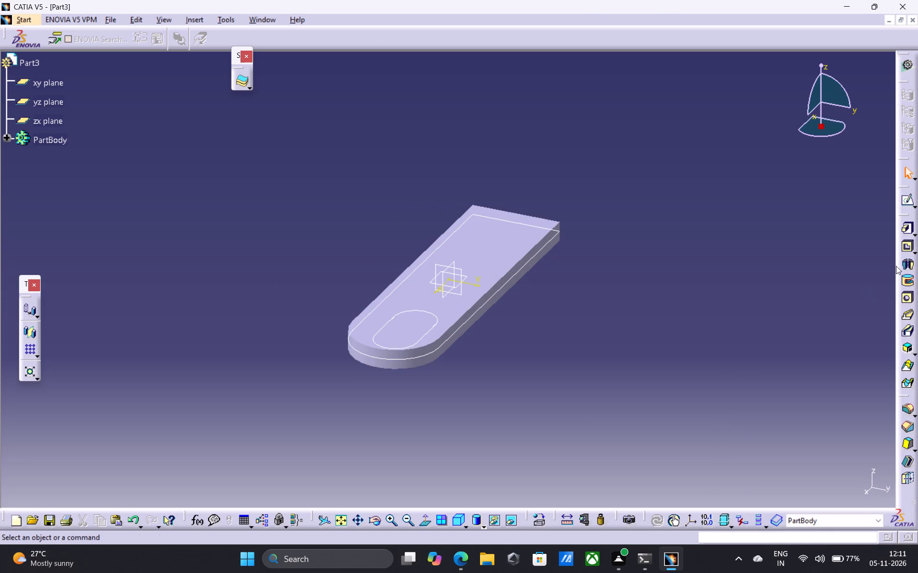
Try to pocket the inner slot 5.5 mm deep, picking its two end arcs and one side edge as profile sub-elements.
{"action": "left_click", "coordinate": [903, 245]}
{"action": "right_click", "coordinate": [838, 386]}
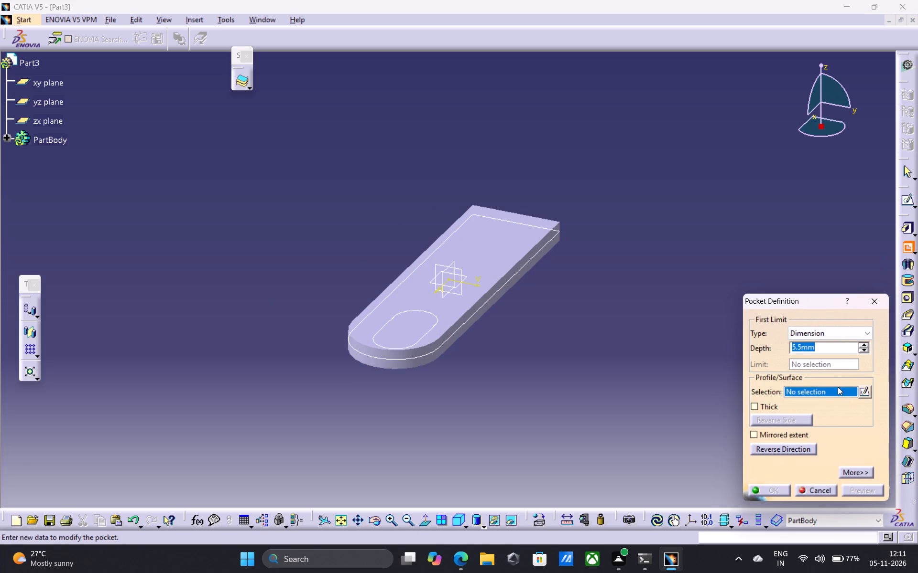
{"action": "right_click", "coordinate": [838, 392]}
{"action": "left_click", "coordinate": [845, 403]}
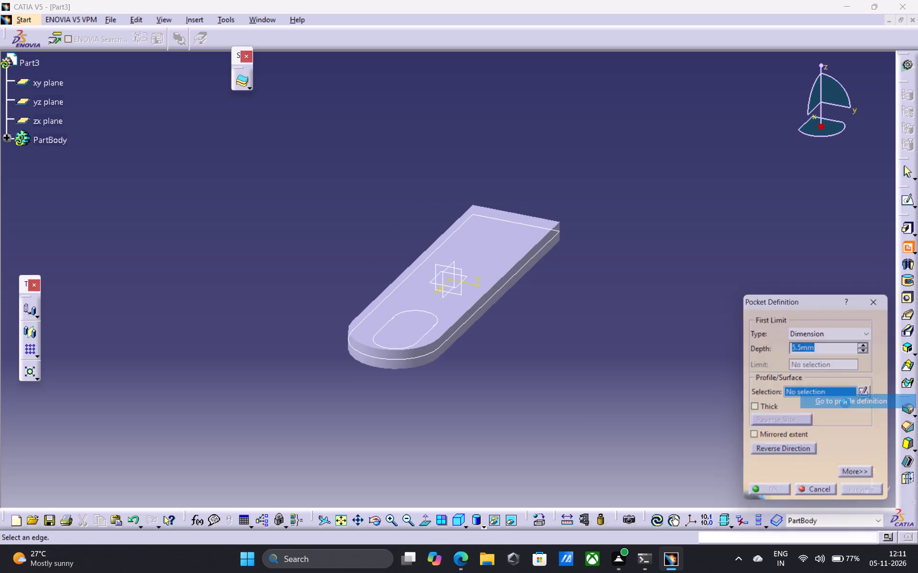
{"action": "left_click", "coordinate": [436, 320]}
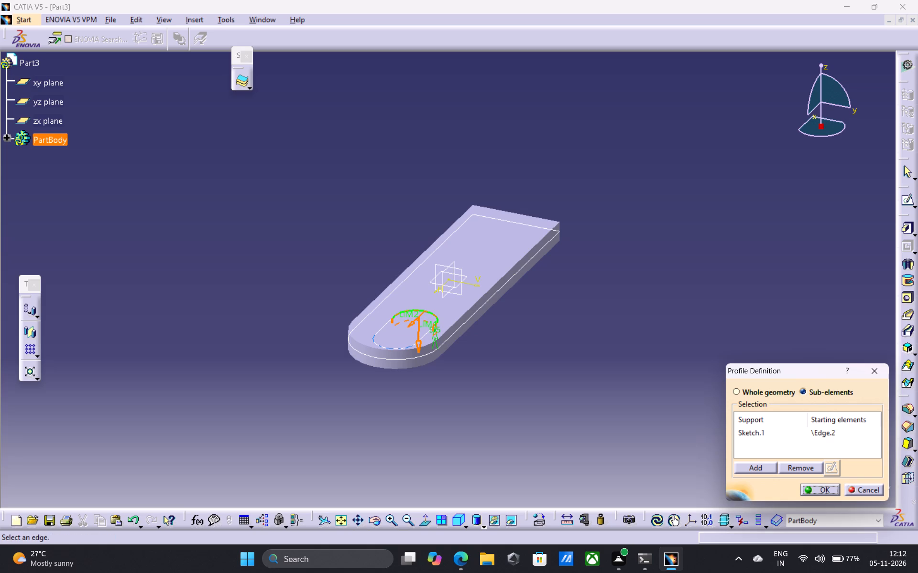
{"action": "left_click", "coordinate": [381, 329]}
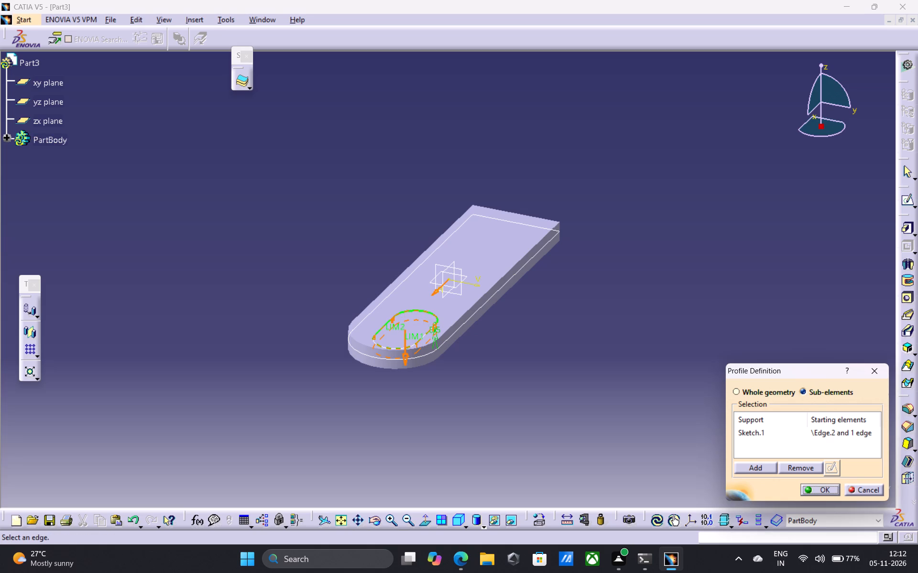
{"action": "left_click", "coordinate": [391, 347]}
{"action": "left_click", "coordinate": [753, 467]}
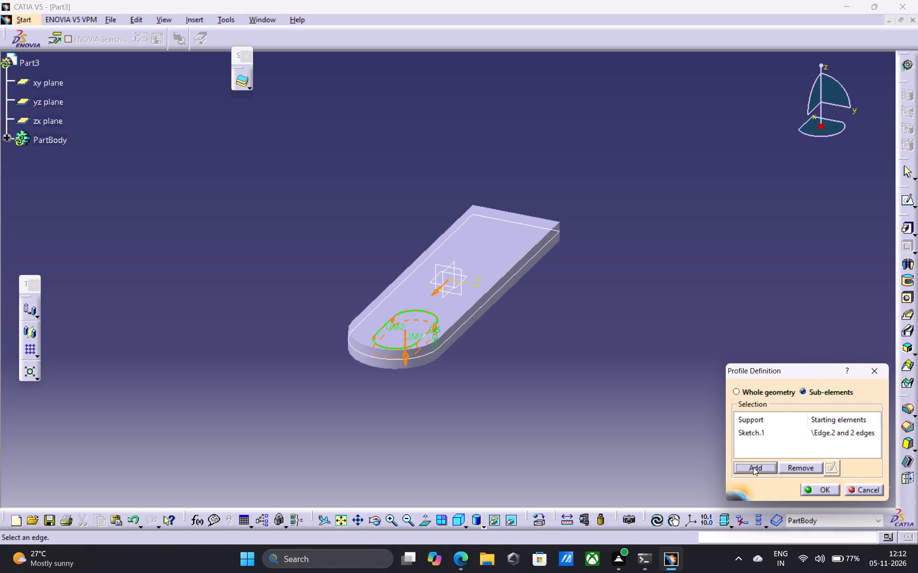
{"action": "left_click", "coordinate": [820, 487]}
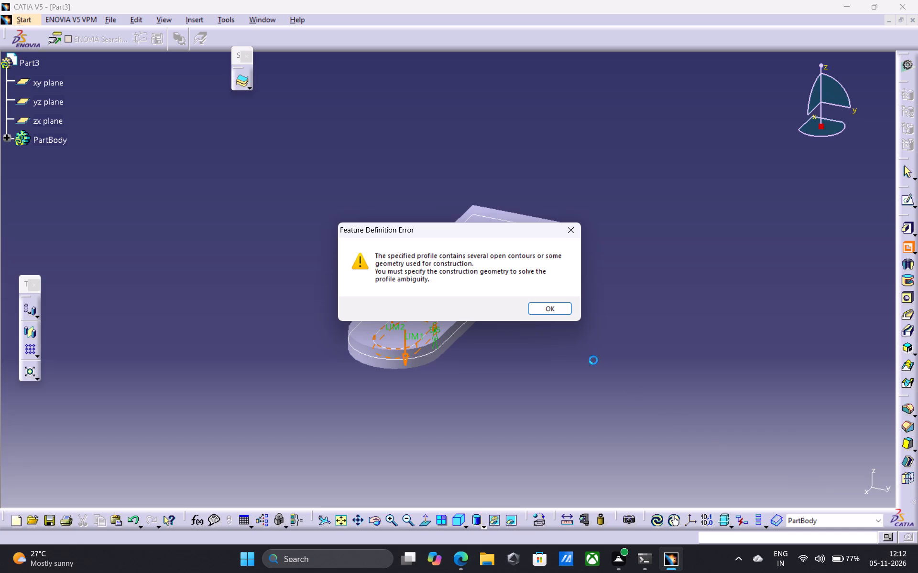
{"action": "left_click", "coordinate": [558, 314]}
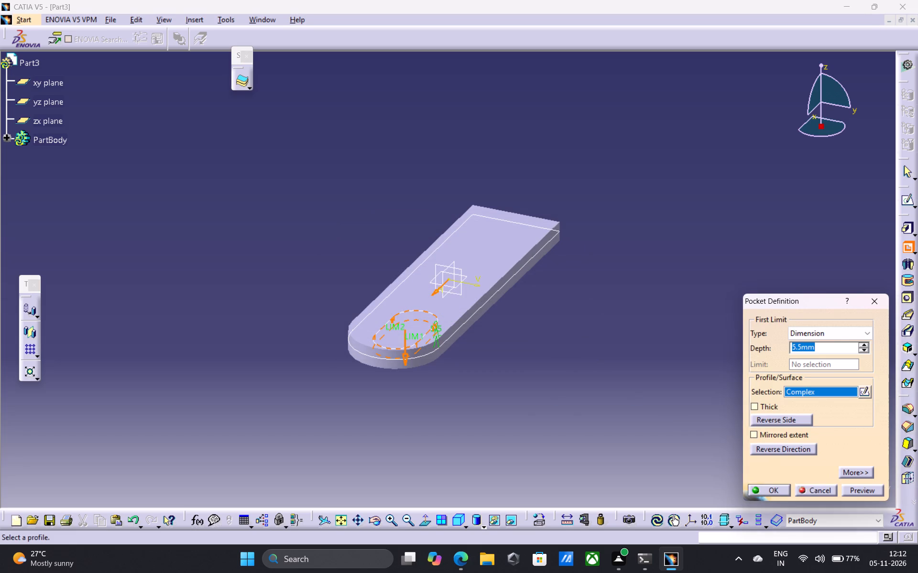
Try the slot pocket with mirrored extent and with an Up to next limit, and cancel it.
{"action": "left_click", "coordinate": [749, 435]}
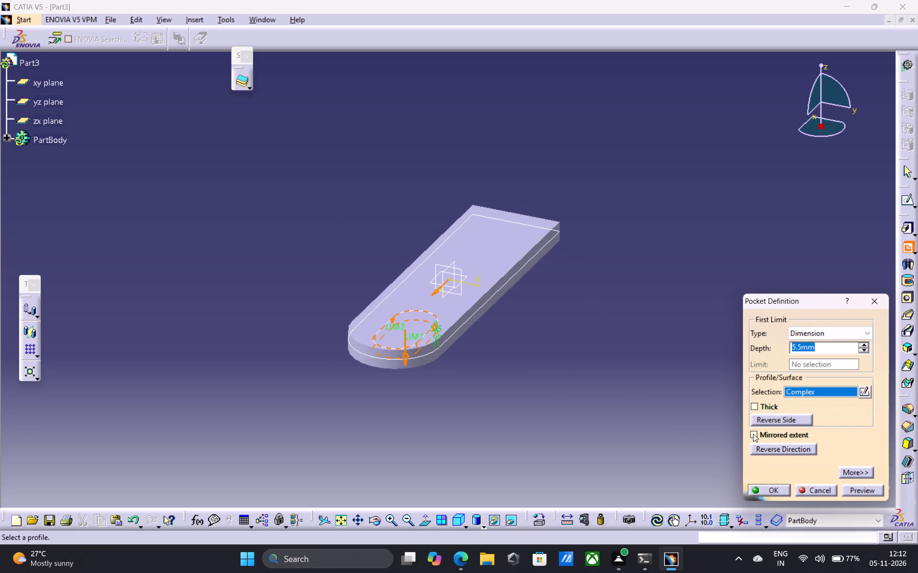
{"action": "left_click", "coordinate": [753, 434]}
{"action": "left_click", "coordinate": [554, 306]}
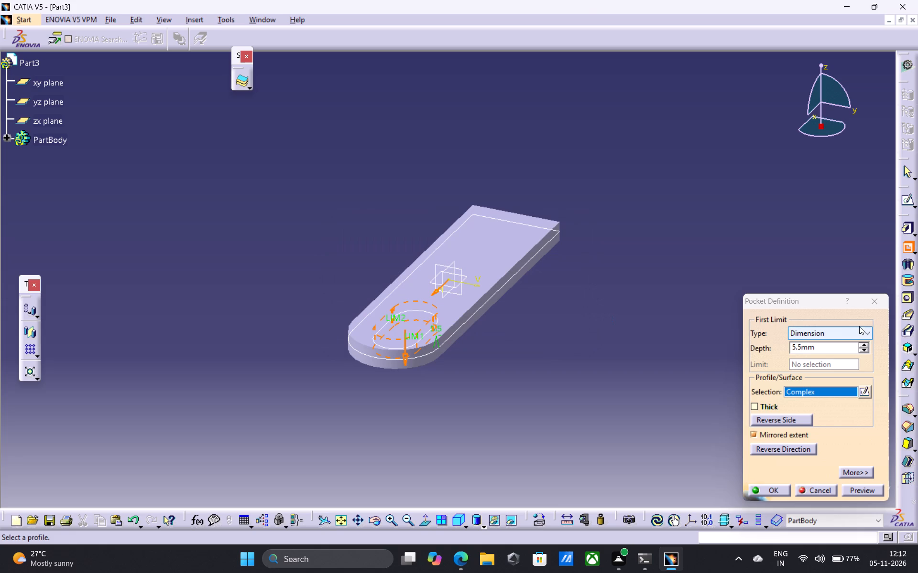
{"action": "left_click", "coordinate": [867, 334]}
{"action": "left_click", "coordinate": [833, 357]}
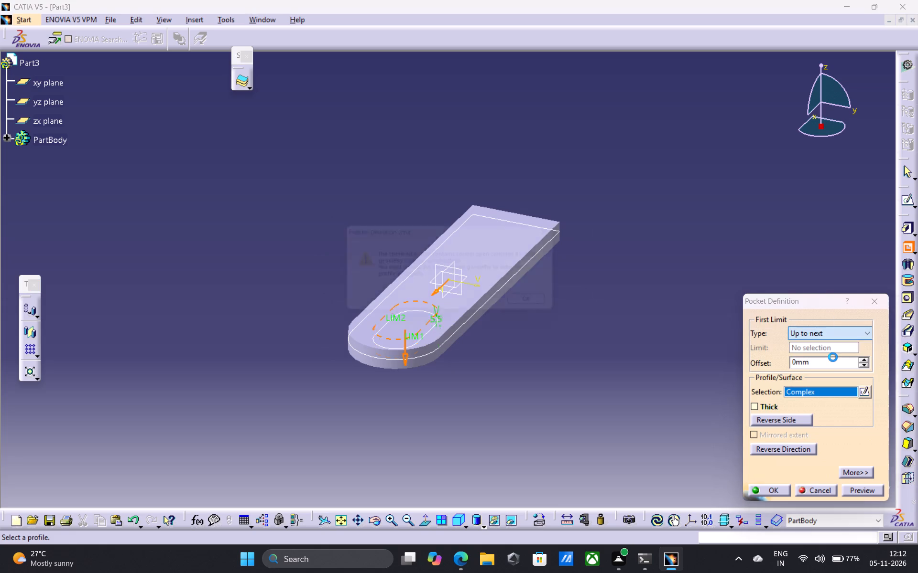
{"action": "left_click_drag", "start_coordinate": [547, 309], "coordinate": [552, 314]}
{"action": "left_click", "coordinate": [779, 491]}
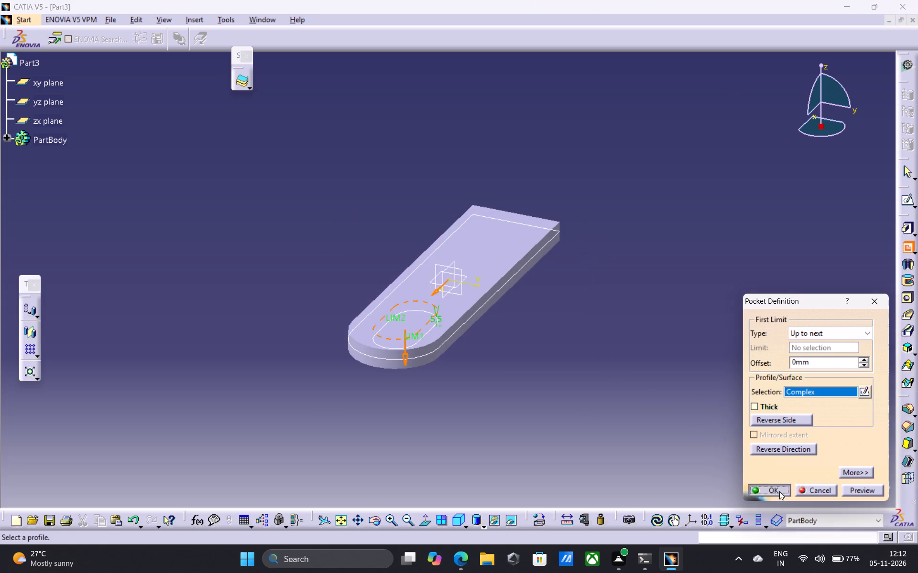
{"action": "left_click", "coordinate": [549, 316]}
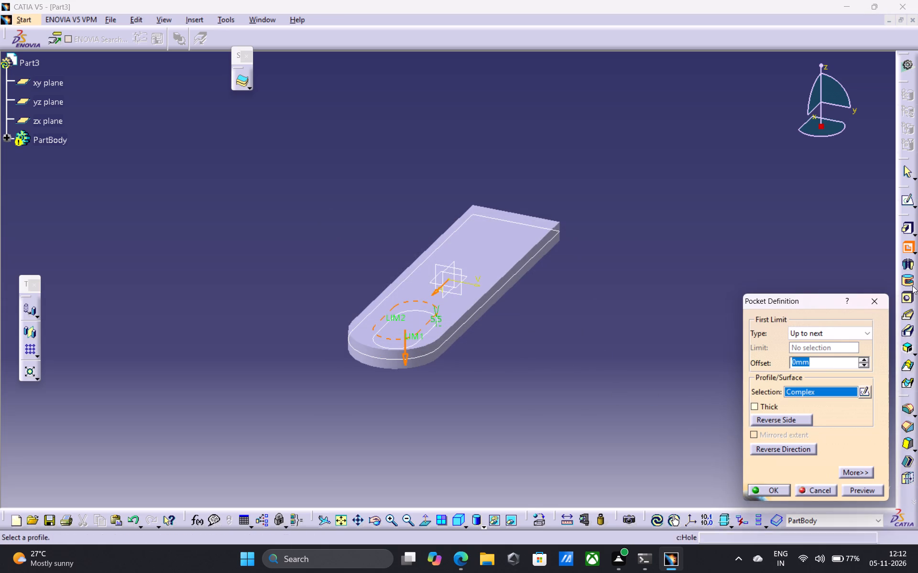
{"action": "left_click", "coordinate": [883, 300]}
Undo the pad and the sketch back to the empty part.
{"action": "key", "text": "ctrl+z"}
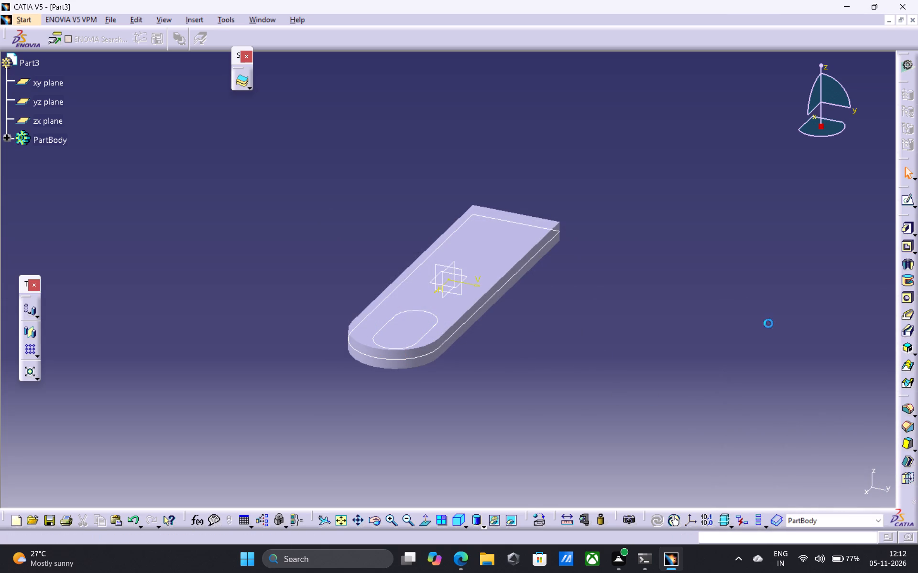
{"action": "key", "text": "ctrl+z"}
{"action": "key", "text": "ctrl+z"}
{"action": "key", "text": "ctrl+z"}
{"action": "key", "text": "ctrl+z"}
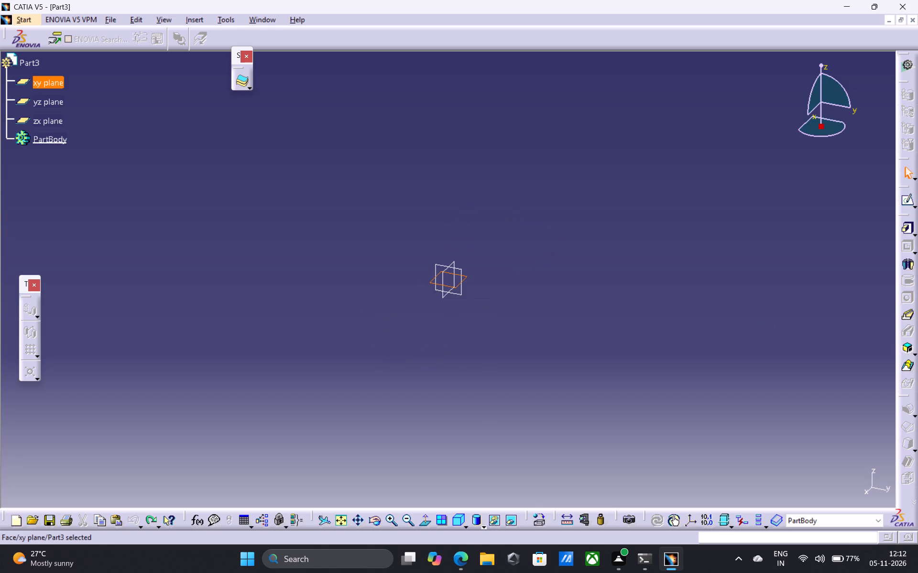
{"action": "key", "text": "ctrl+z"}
Close the emptied part and create a new Part Design part with hybrid design enabled.
{"action": "left_click", "coordinate": [915, 23]}
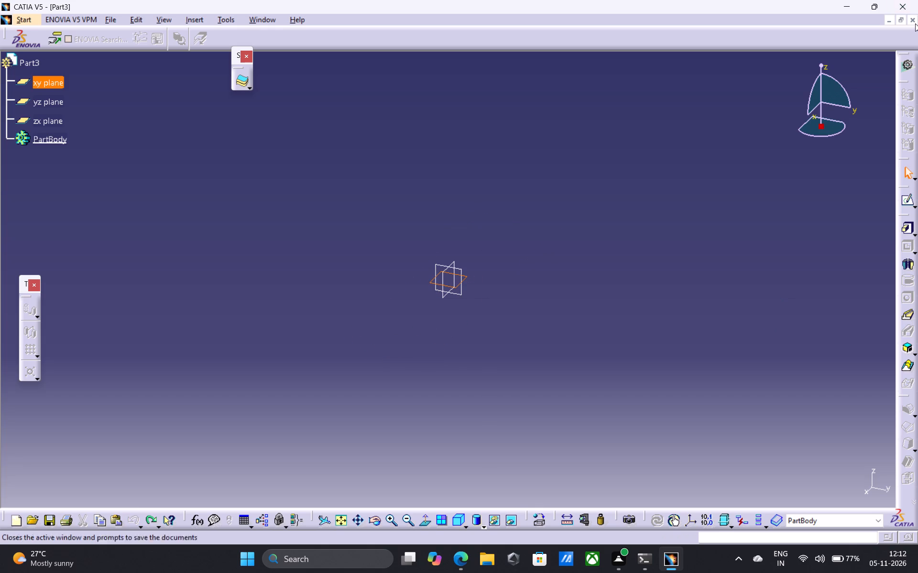
{"action": "left_click", "coordinate": [27, 15]}
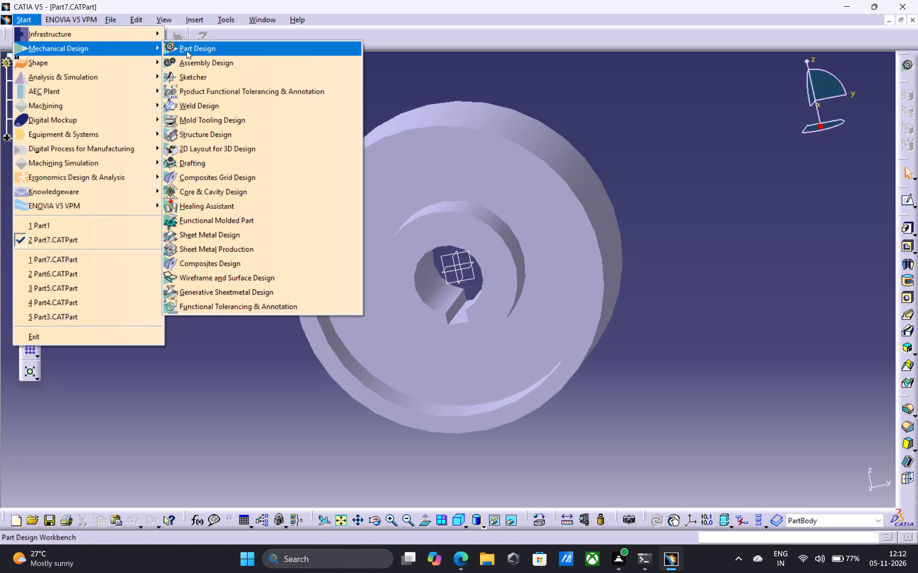
{"action": "left_click", "coordinate": [186, 51]}
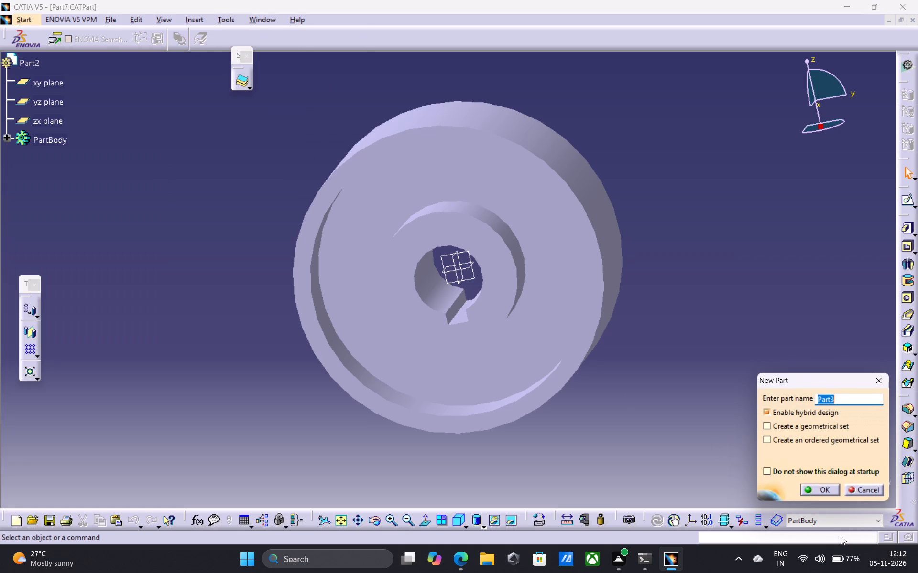
{"action": "left_click", "coordinate": [818, 489]}
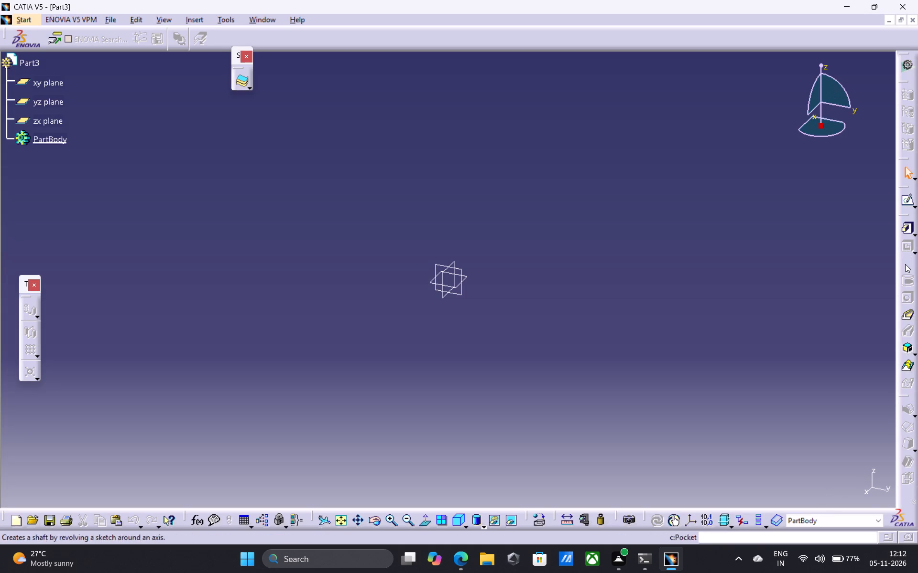
Sketch a centered rectangle about 172 mm wide and 53 mm high at the origin on the xy plane.
{"action": "left_click", "coordinate": [467, 276]}
{"action": "left_click", "coordinate": [909, 197]}
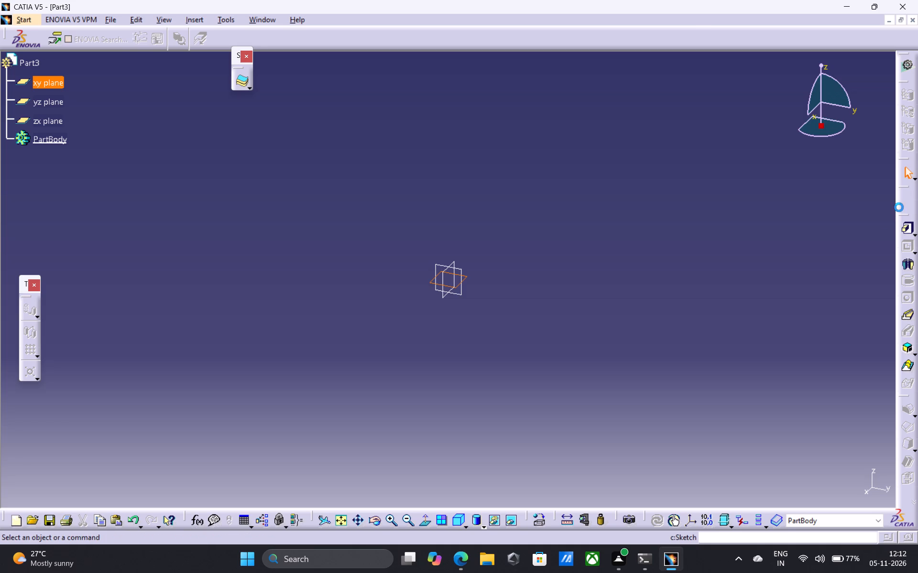
{"action": "left_click", "coordinate": [917, 361]}
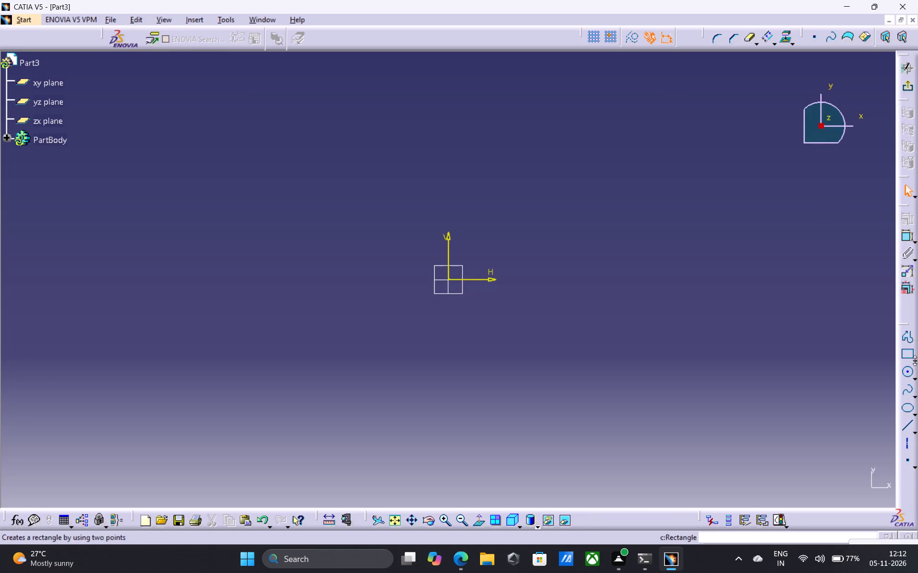
{"action": "left_click", "coordinate": [915, 361]}
{"action": "left_click", "coordinate": [892, 371]}
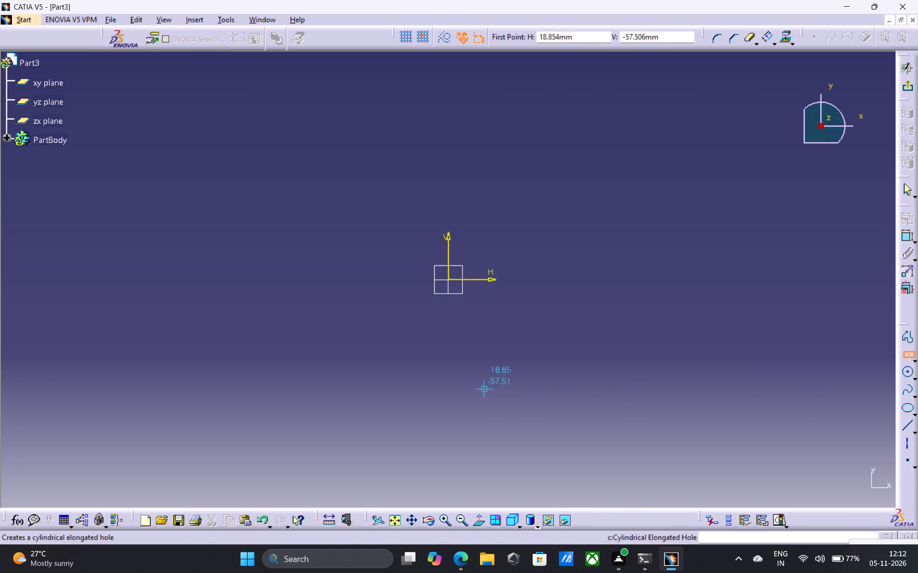
{"action": "left_click", "coordinate": [448, 277]}
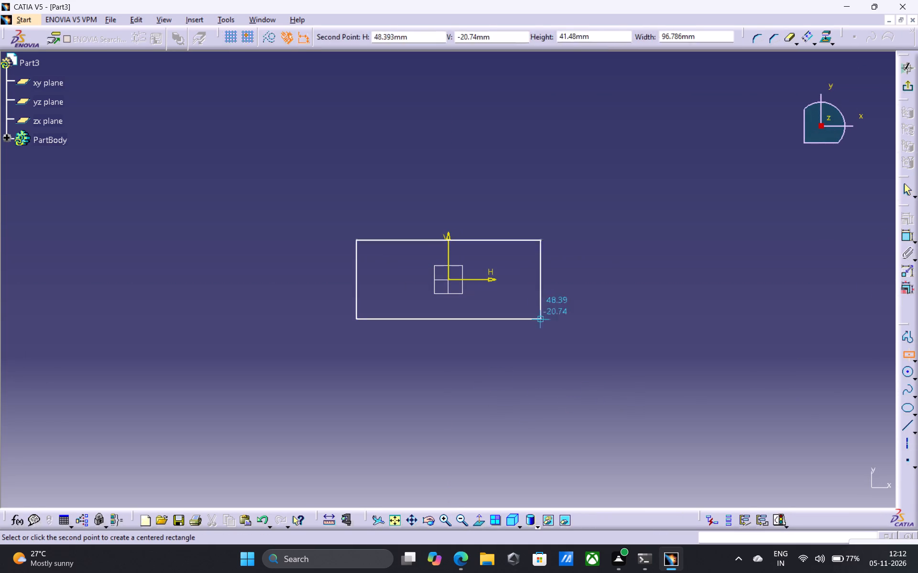
{"action": "left_click", "coordinate": [612, 330]}
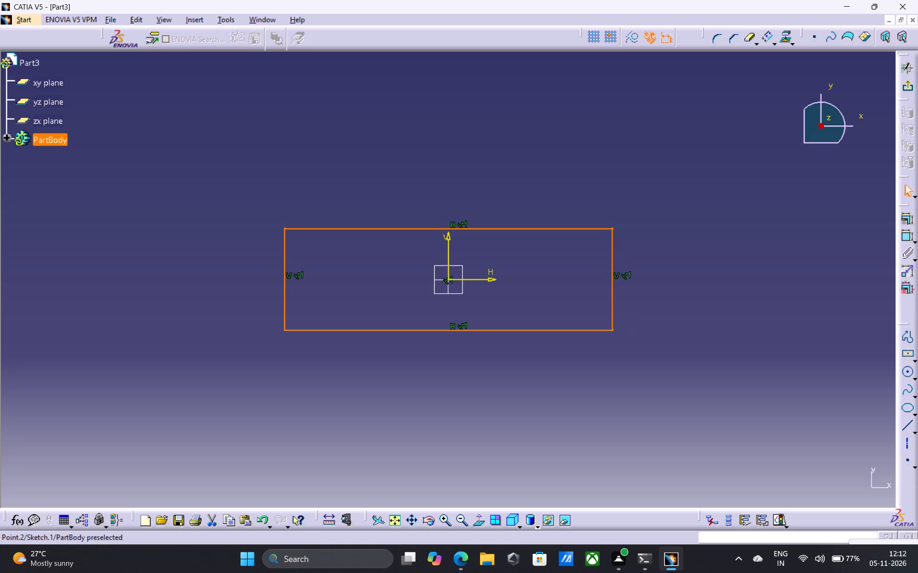
Dimension the rectangle's height and width.
{"action": "double_click", "coordinate": [904, 235]}
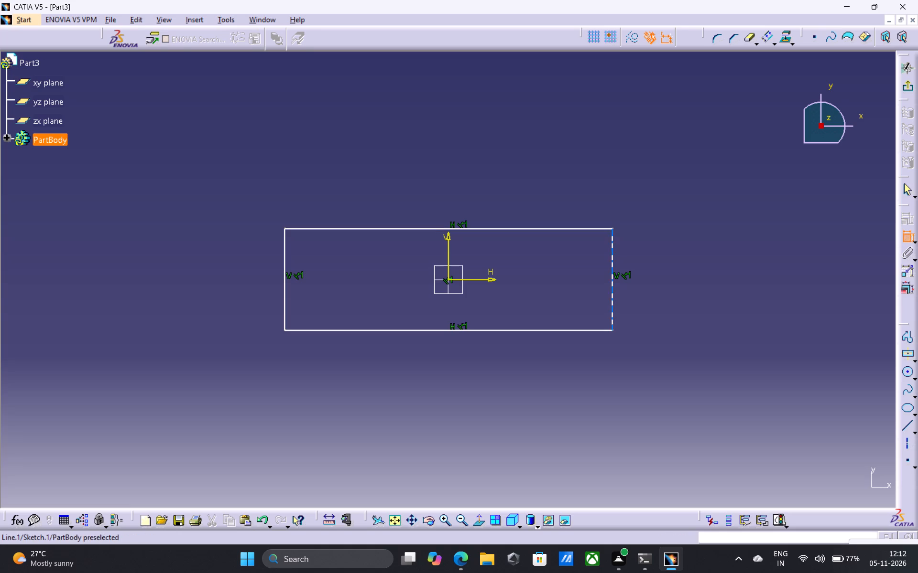
{"action": "left_click", "coordinate": [614, 283]}
{"action": "left_click", "coordinate": [668, 278]}
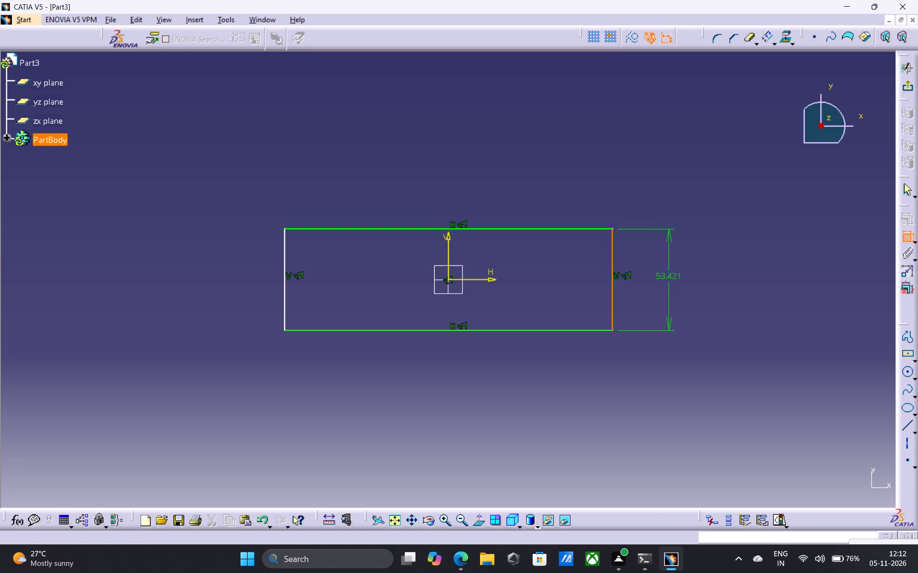
{"action": "left_click", "coordinate": [551, 229]}
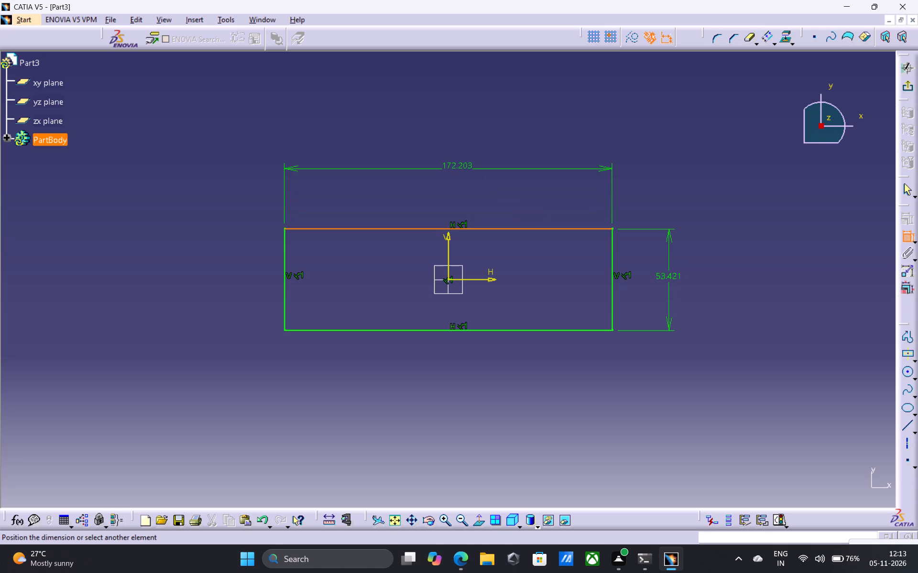
{"action": "left_click", "coordinate": [457, 168]}
Set the rectangle's width to 155 mm and its height to 50 mm.
{"action": "double_click", "coordinate": [456, 160]}
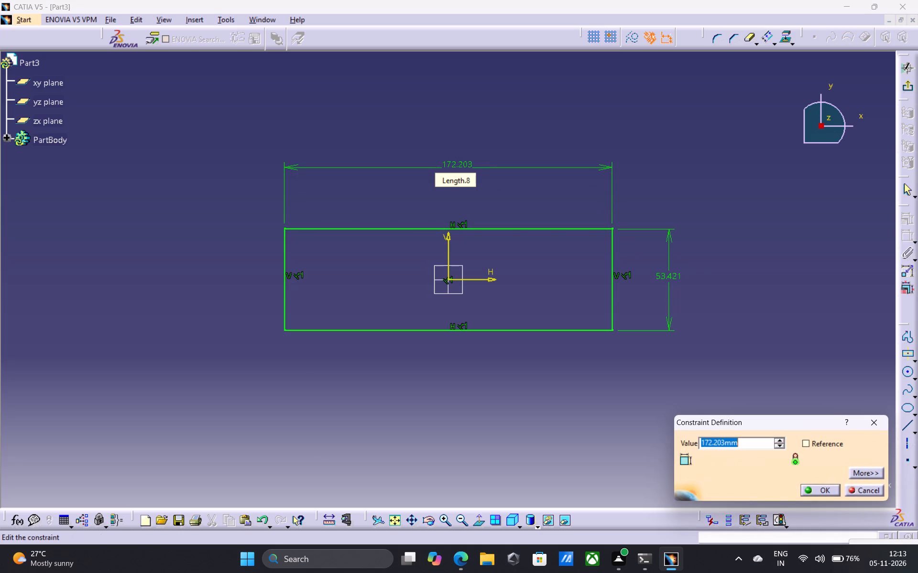
{"action": "type", "text": "155"}
{"action": "key", "text": "Return"}
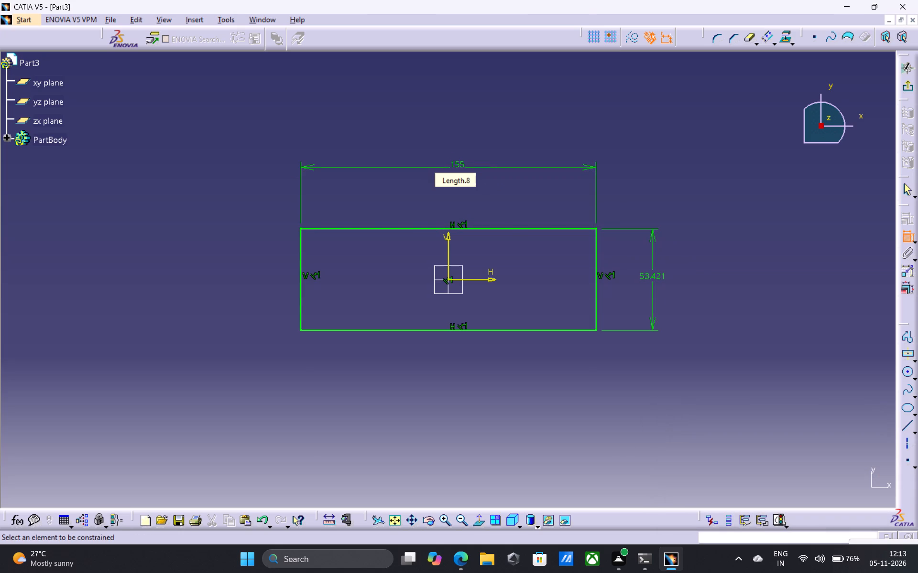
{"action": "double_click", "coordinate": [653, 274]}
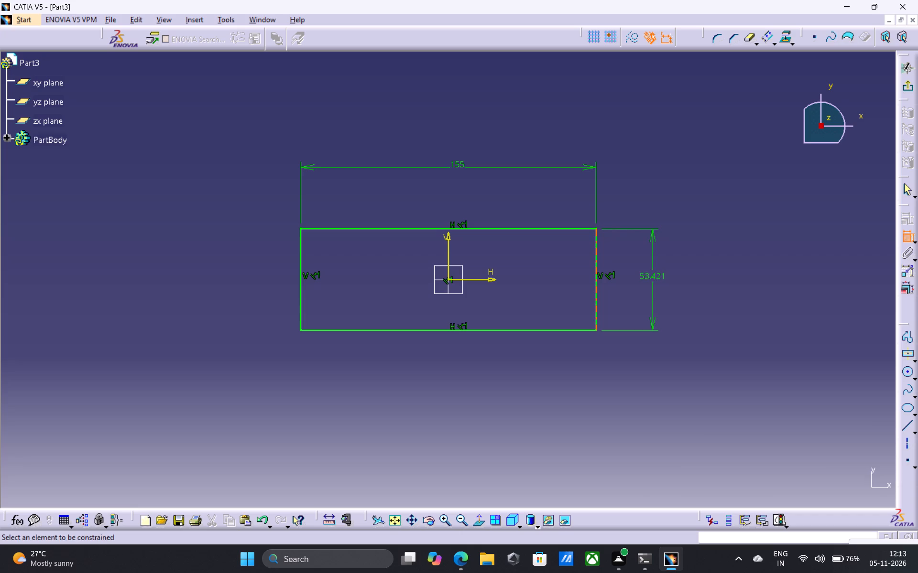
{"action": "type", "text": "50"}
{"action": "key", "text": "Return"}
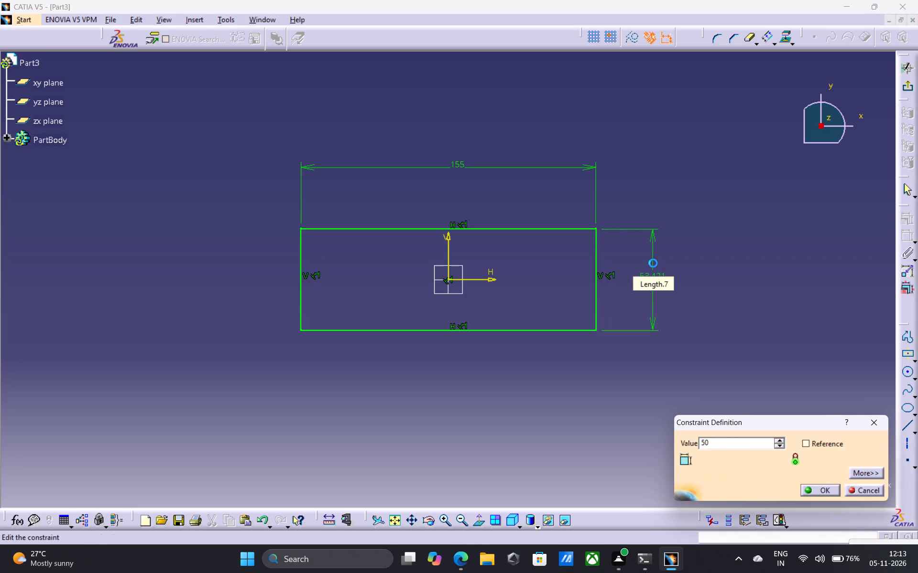
Sketch a circle of 25 mm radius centered on the rectangle's +H end edge at H 77.5 mm, V 0 mm.
{"action": "left_click", "coordinate": [907, 373]}
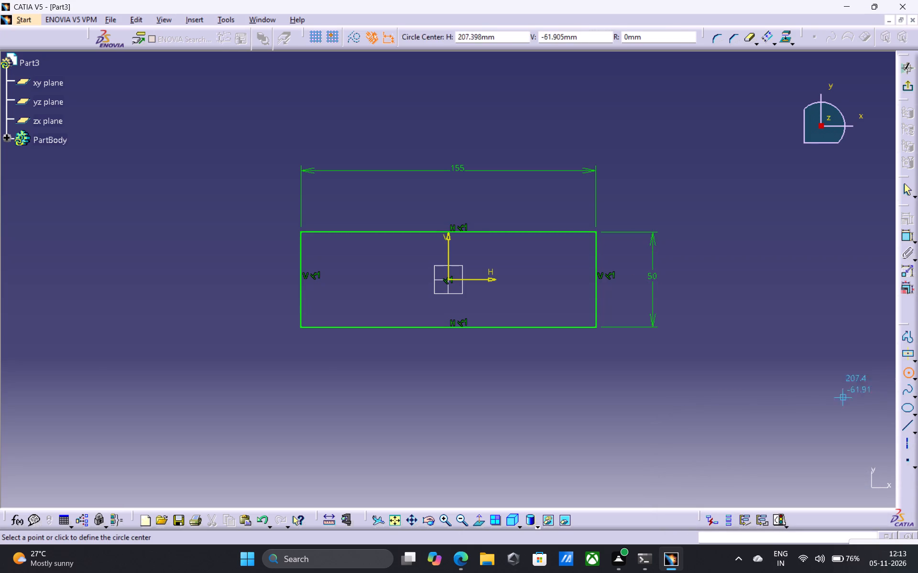
{"action": "left_click", "coordinate": [596, 279]}
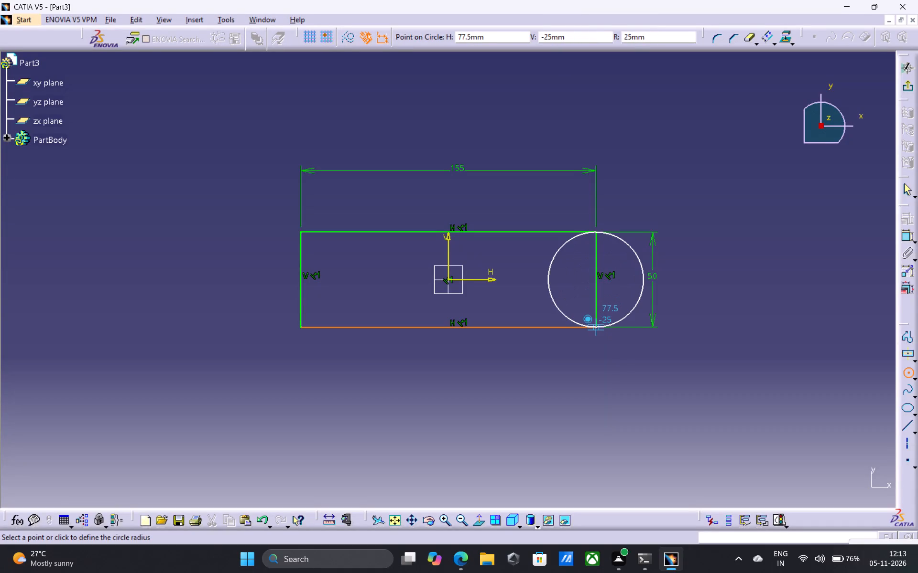
{"action": "left_click", "coordinate": [596, 329]}
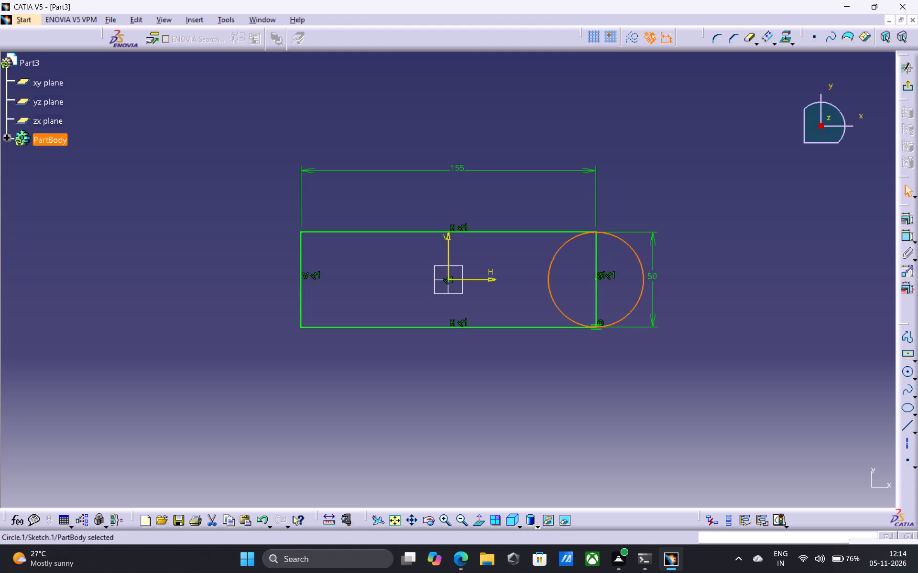
Trim away the circle's inner half and the rectangle's end edge, converting the length to a distance, and exit the sketch.
{"action": "double_click", "coordinate": [751, 42]}
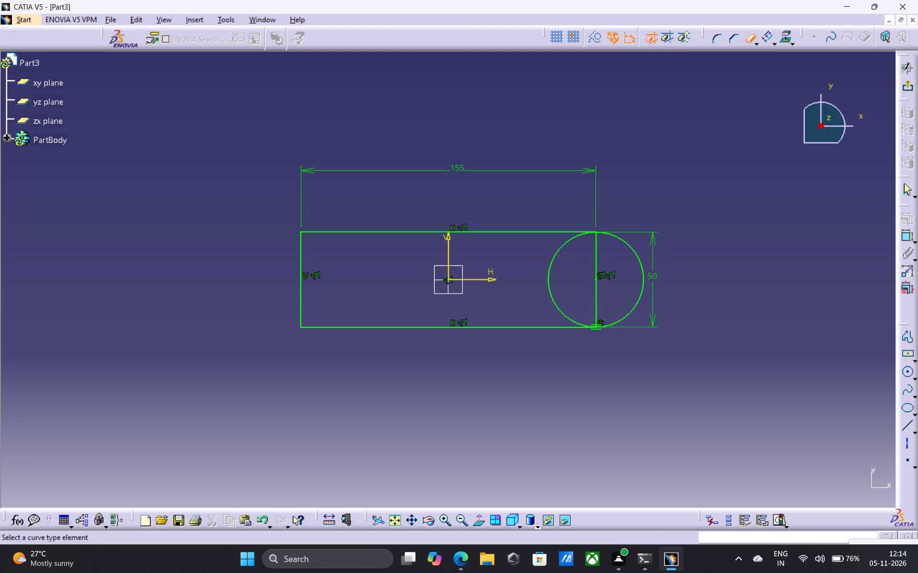
{"action": "left_click", "coordinate": [554, 256]}
{"action": "left_click", "coordinate": [594, 258]}
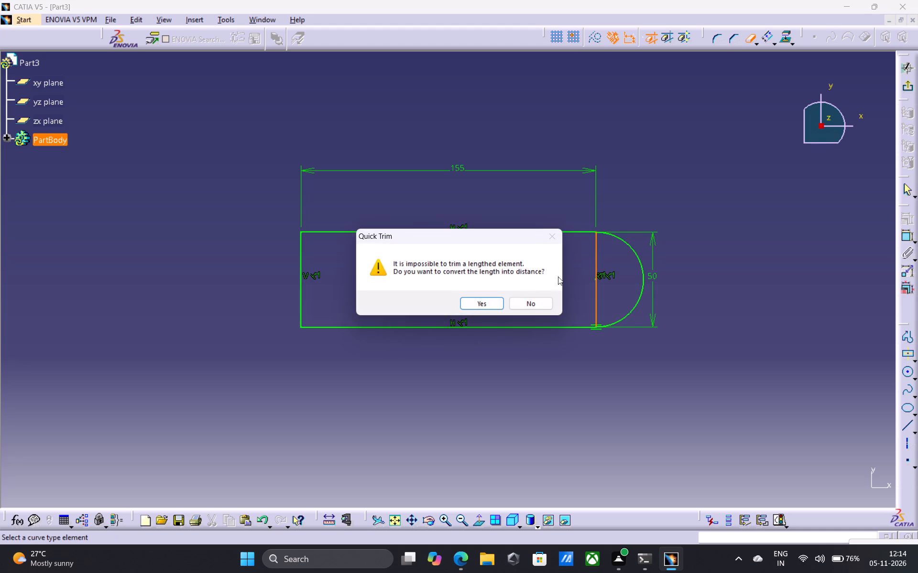
{"action": "left_click", "coordinate": [492, 300]}
{"action": "left_click", "coordinate": [495, 304]}
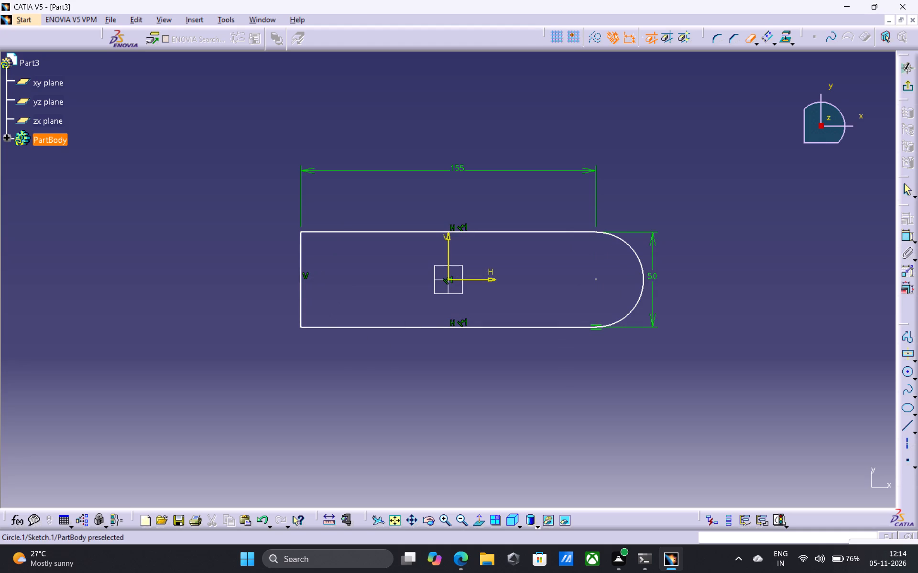
{"action": "left_click", "coordinate": [909, 89]}
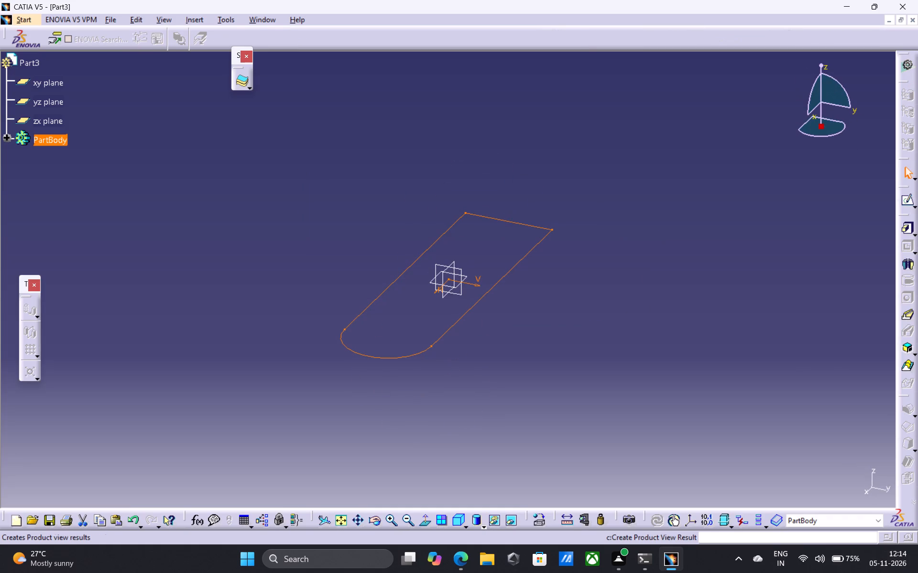
Start a pad of the rounded-end profile with a length of 5.5 mm and mirrored extent, and preview it.
{"action": "left_click", "coordinate": [902, 228]}
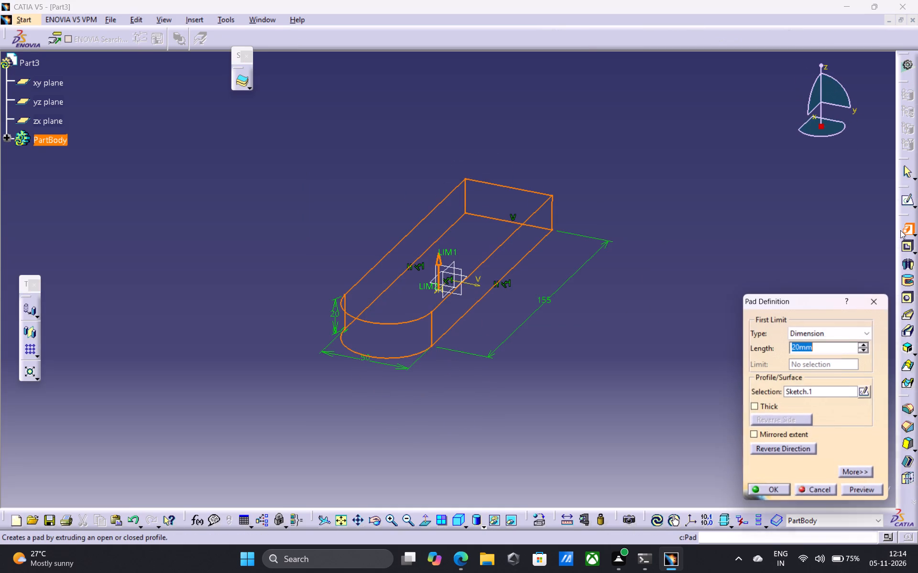
{"action": "left_click", "coordinate": [752, 433]}
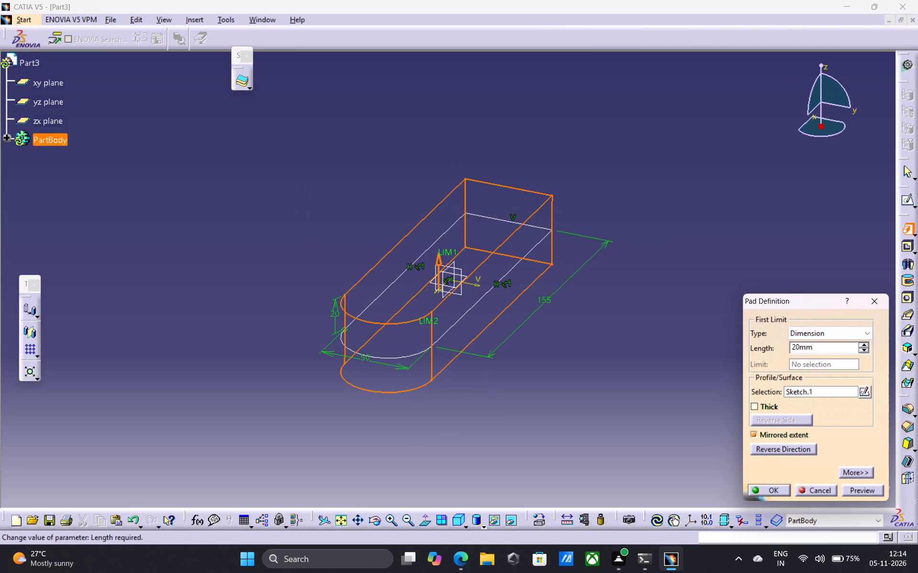
{"action": "left_click", "coordinate": [799, 346]}
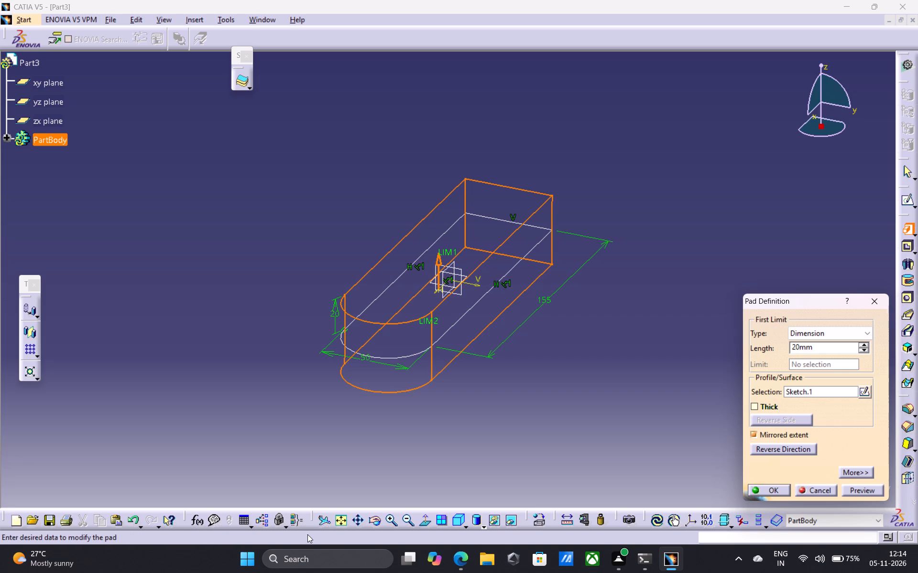
{"action": "key", "text": "BackSpace"}
{"action": "key", "text": "BackSpace"}
{"action": "key", "text": "BackSpace"}
{"action": "key", "text": "BackSpace"}
{"action": "type", "text": "5.5"}
{"action": "left_click", "coordinate": [859, 489]}
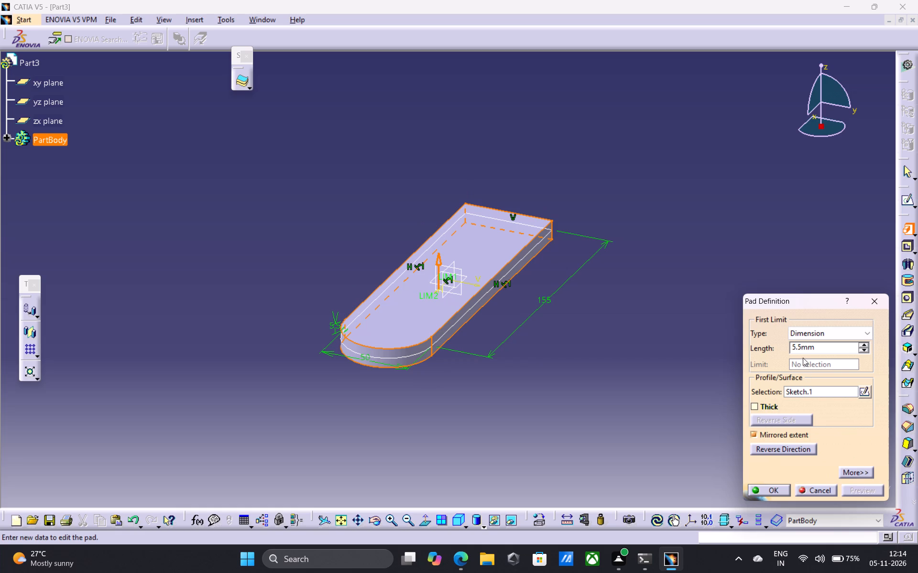
Compare the pad previews with and without mirrored extent in Shading view mode, leaving mirrored extent off.
{"action": "left_click", "coordinate": [749, 431]}
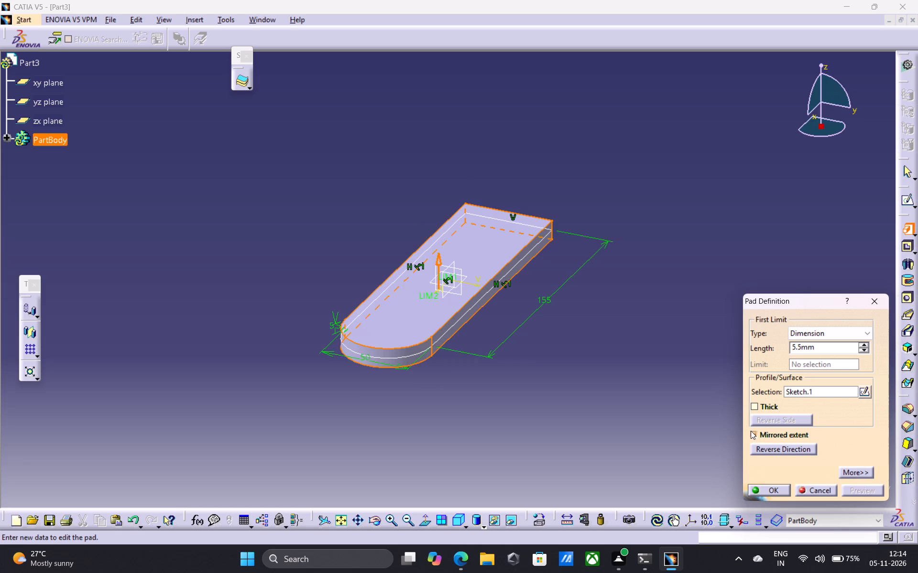
{"action": "left_click", "coordinate": [754, 433]}
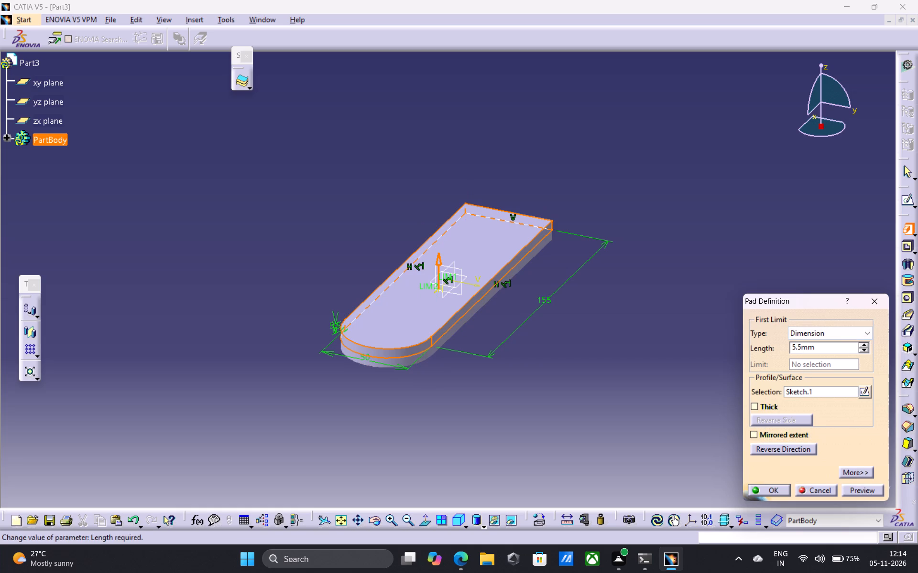
{"action": "left_click", "coordinate": [862, 495]}
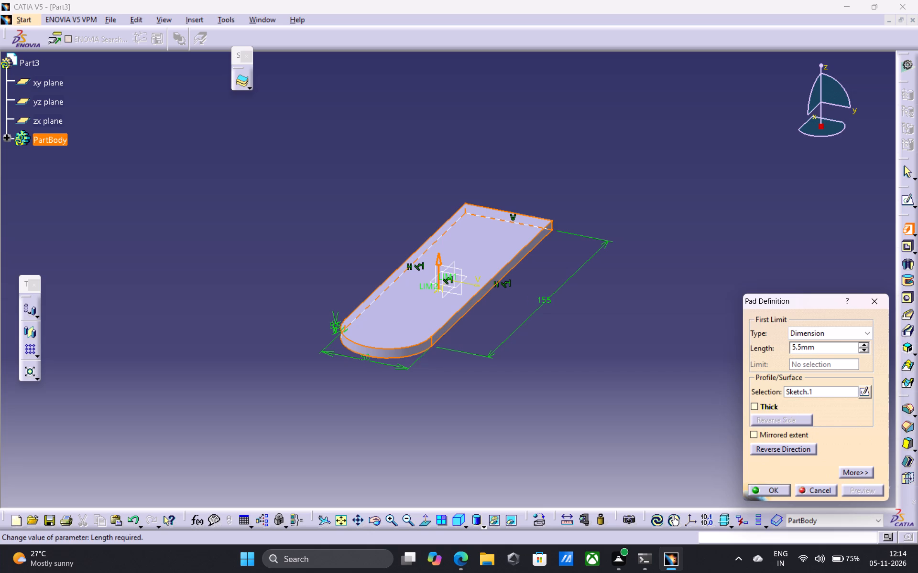
{"action": "left_click", "coordinate": [482, 530]}
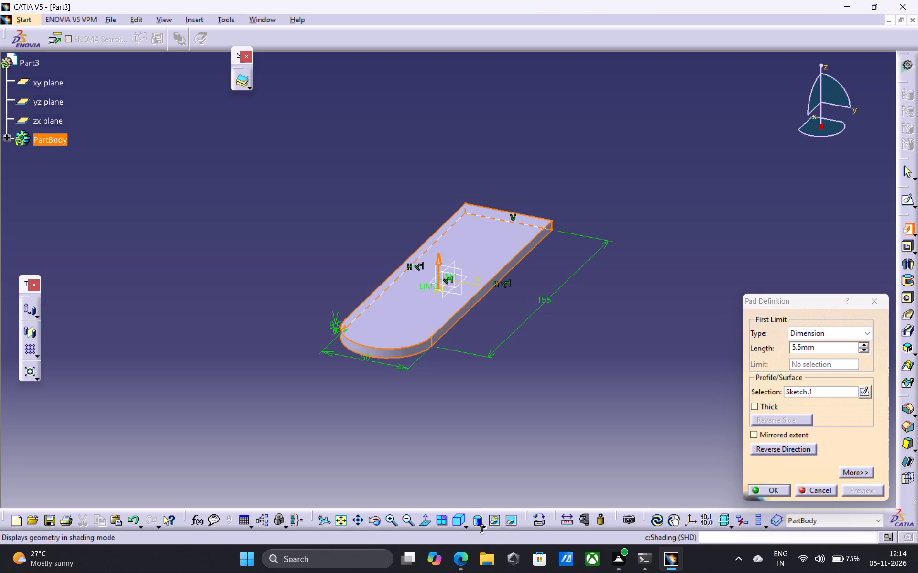
{"action": "left_click", "coordinate": [482, 529]}
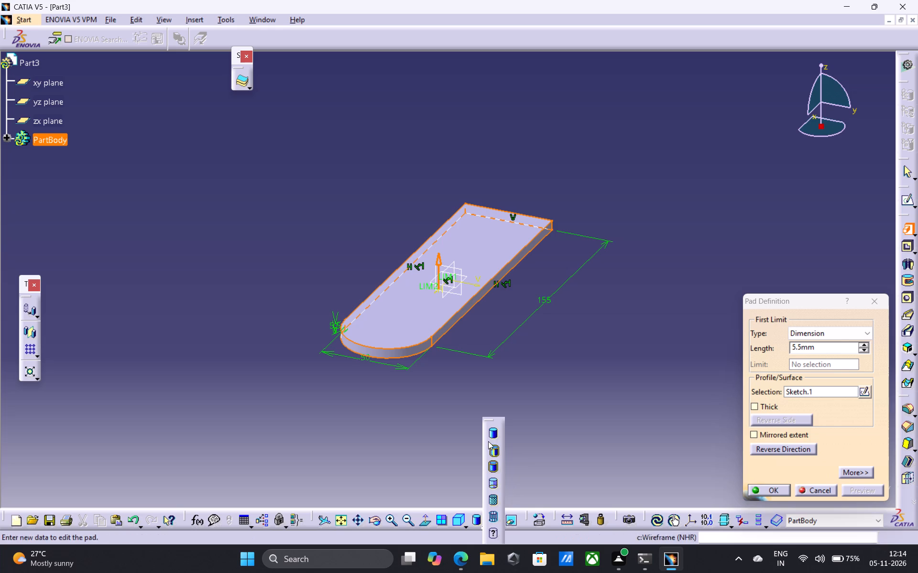
{"action": "left_click", "coordinate": [492, 433]}
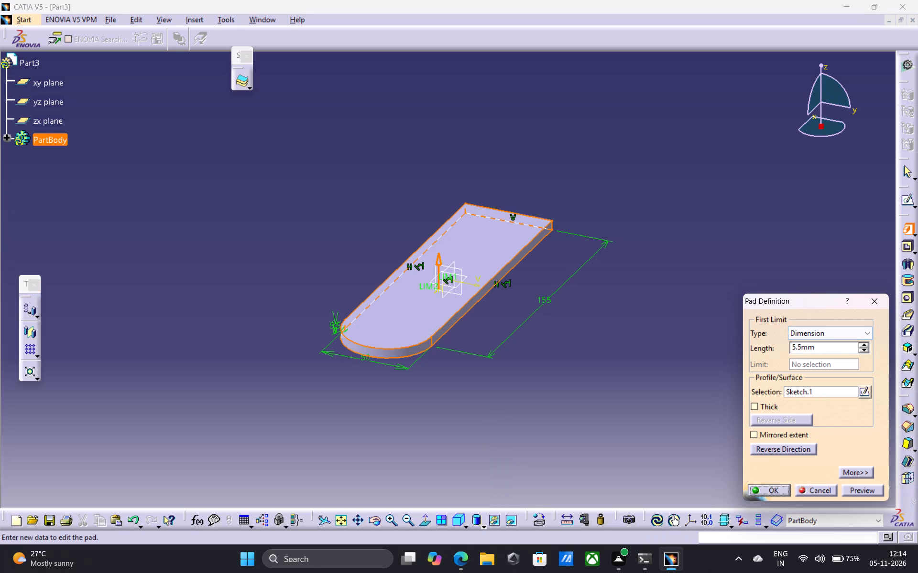
{"action": "left_click", "coordinate": [752, 435]}
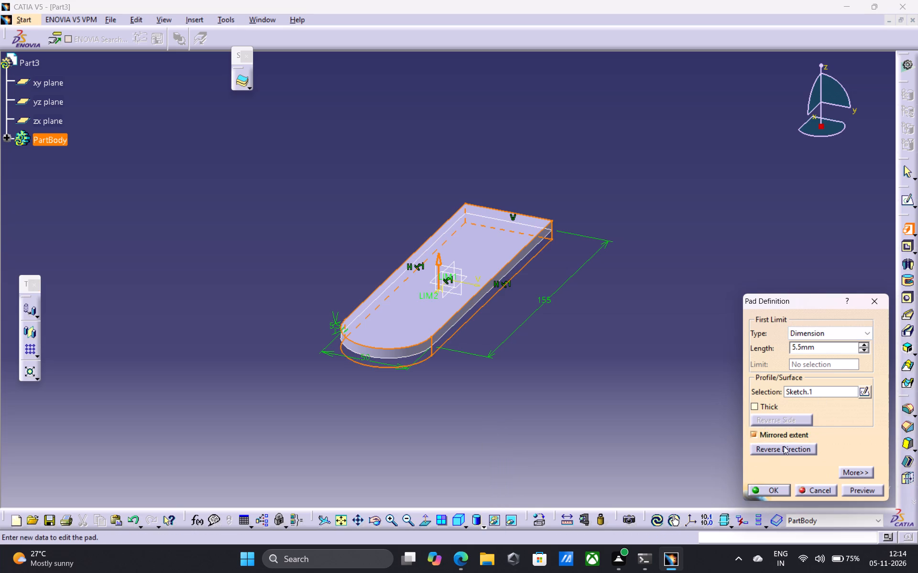
{"action": "left_click", "coordinate": [866, 490]}
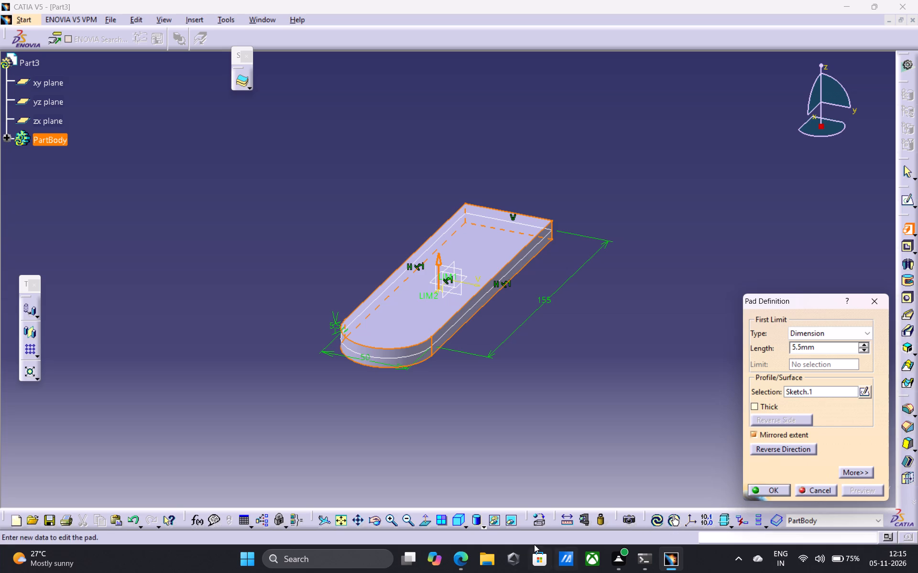
{"action": "left_click", "coordinate": [754, 434]}
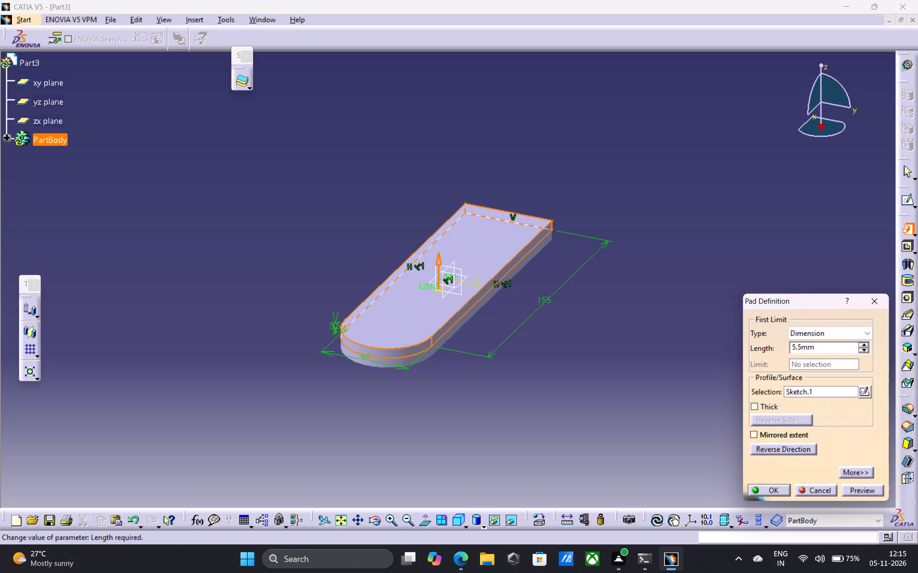
Set the pad length to 11 mm and create the pad.
{"action": "left_click", "coordinate": [801, 346]}
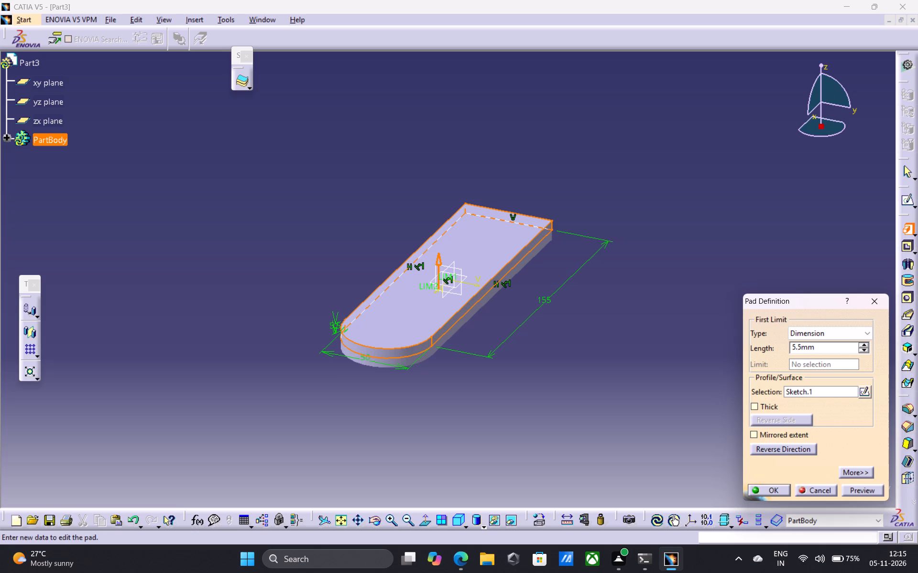
{"action": "key", "text": "BackSpace"}
{"action": "key", "text": "BackSpace"}
{"action": "key", "text": "BackSpace"}
{"action": "key", "text": "BackSpace"}
{"action": "type", "text": "11"}
{"action": "left_click", "coordinate": [765, 491]}
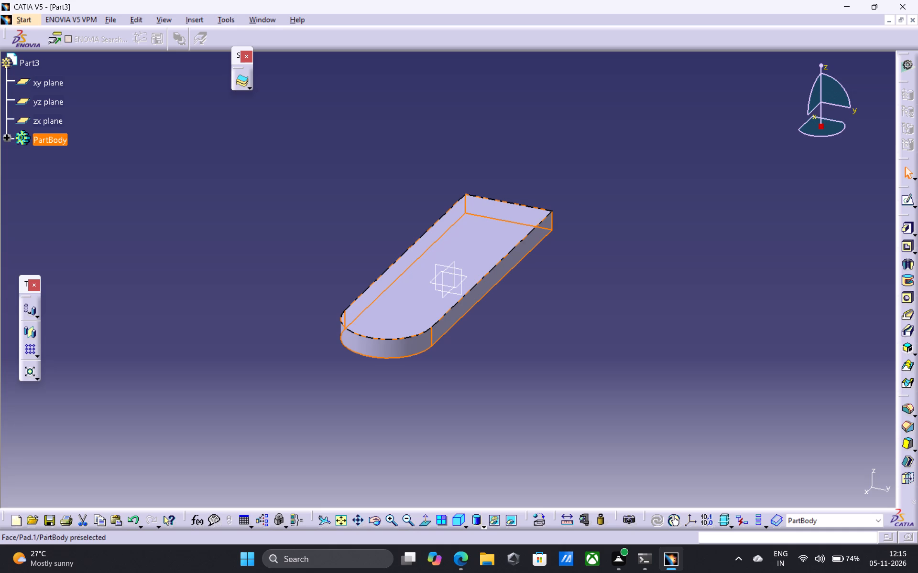
Open a new sketch on the long straight side face of the plate.
{"action": "left_click", "coordinate": [376, 521]}
{"action": "left_click_drag", "start_coordinate": [370, 427], "coordinate": [386, 430]}
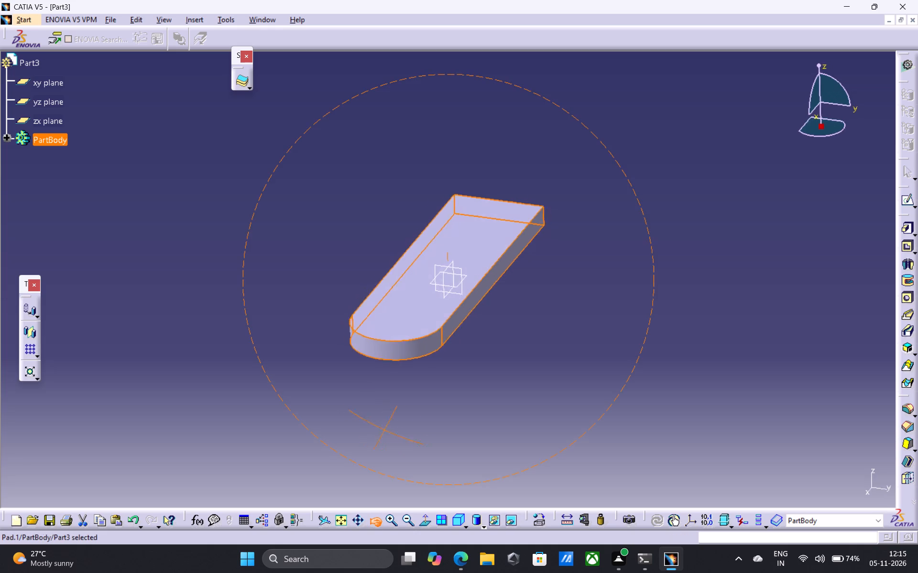
{"action": "left_click_drag", "start_coordinate": [386, 430], "coordinate": [599, 325]}
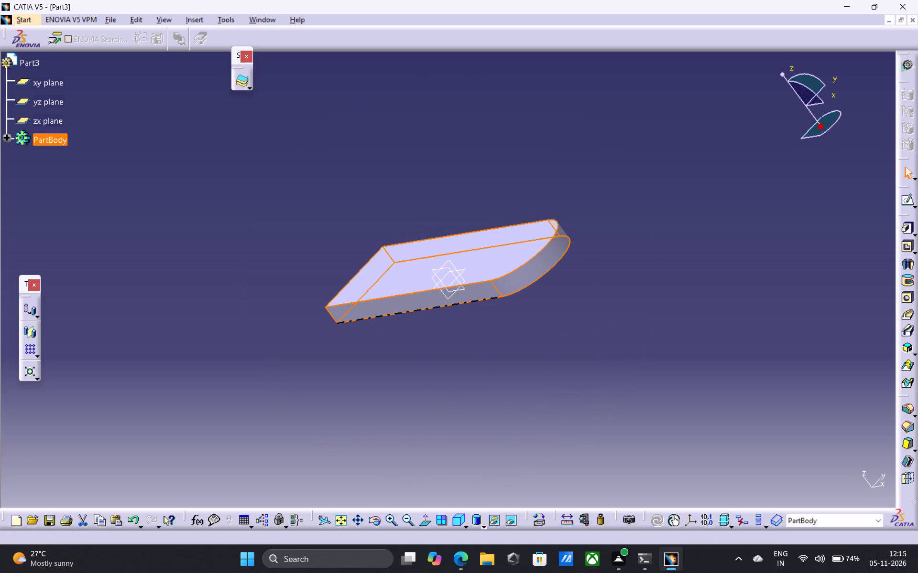
{"action": "left_click", "coordinate": [400, 305]}
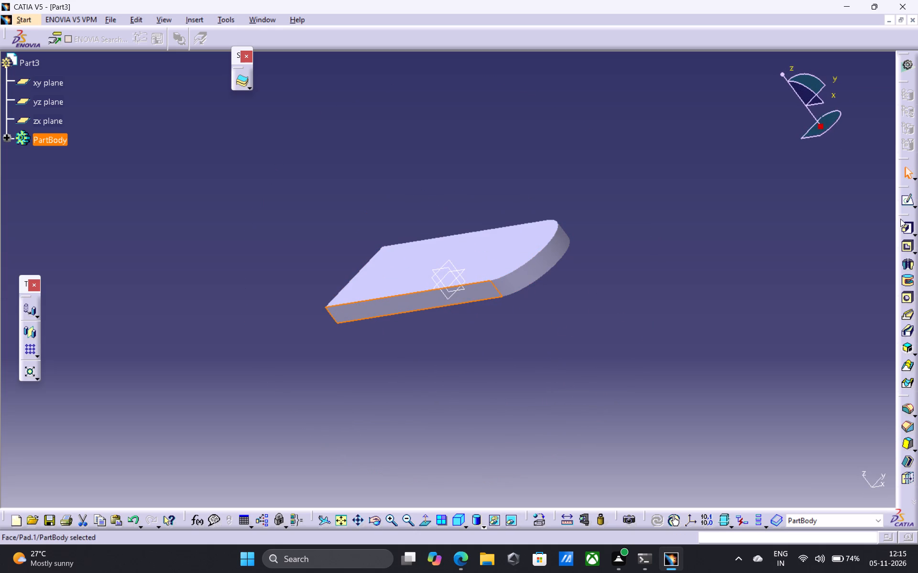
{"action": "left_click", "coordinate": [906, 202]}
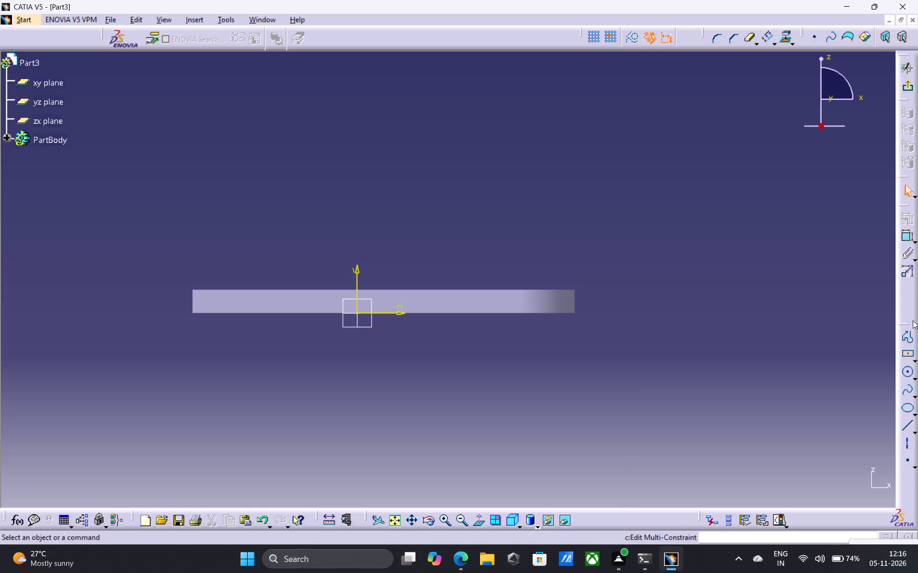
Draw an open arch profile clear of the plate's rounded end, with vertical sides about 42.5 mm long, about 27 mm apart, joined by a tangent arc.
{"action": "left_click", "coordinate": [906, 336]}
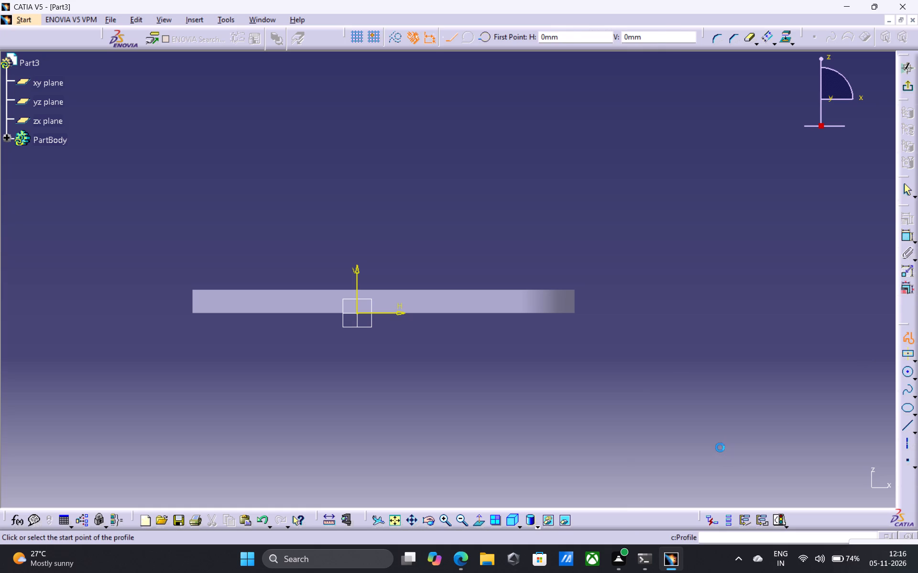
{"action": "left_click", "coordinate": [717, 442]}
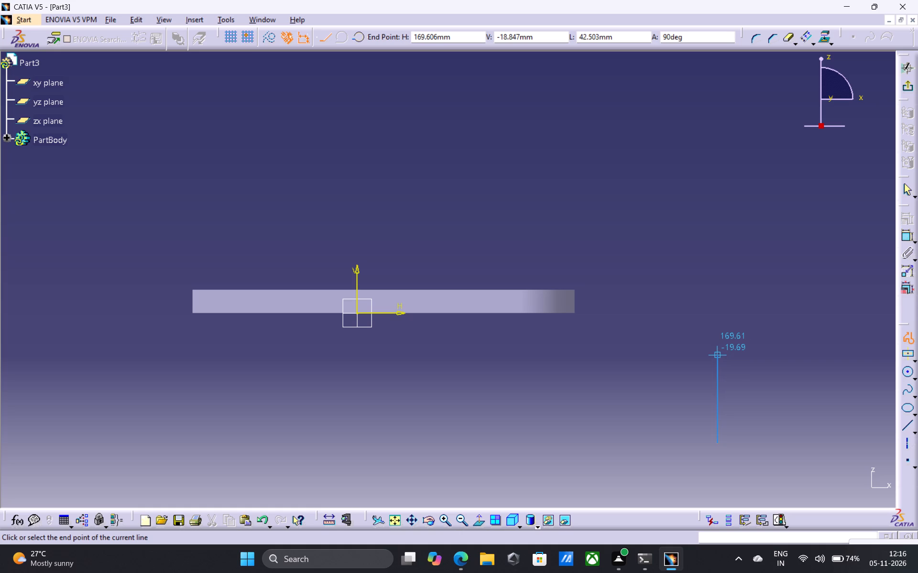
{"action": "left_click", "coordinate": [718, 353]}
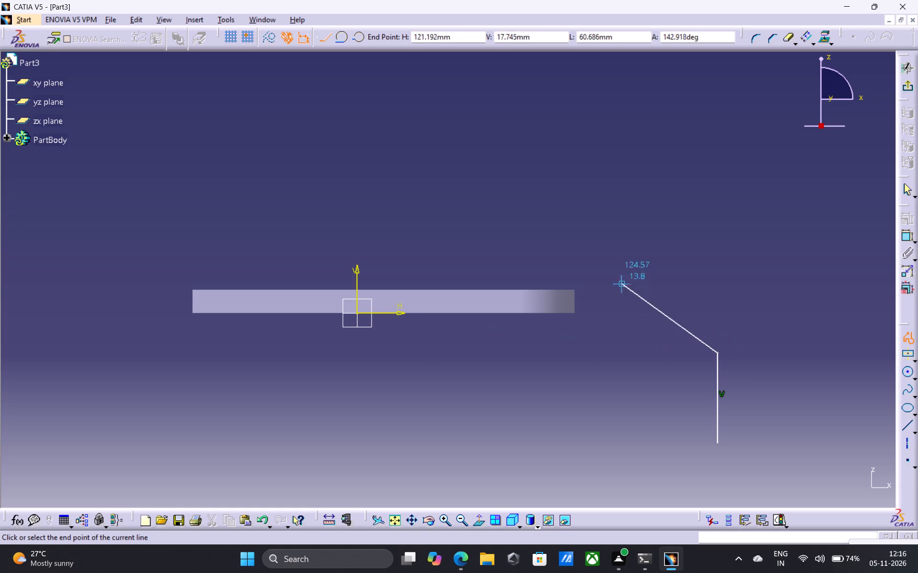
{"action": "left_click", "coordinate": [360, 38]}
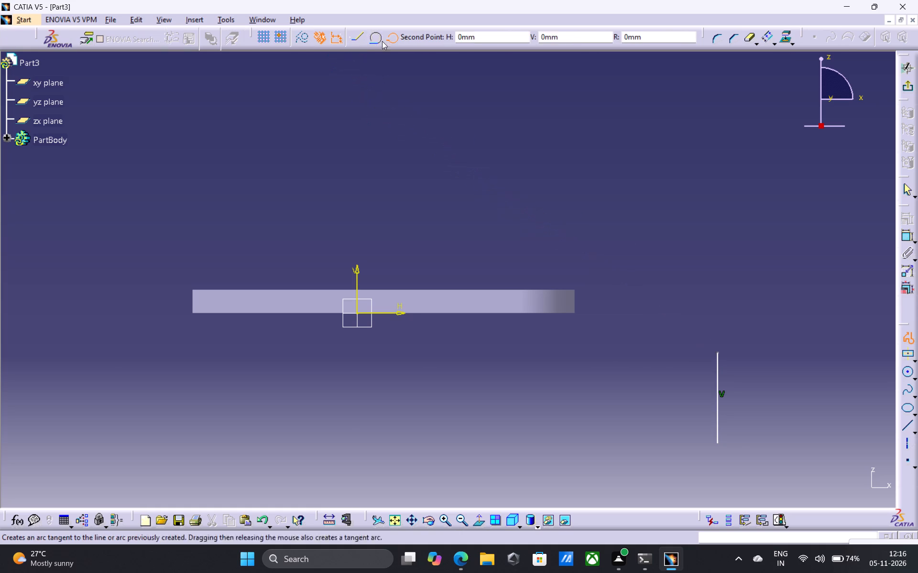
{"action": "left_click", "coordinate": [771, 340]}
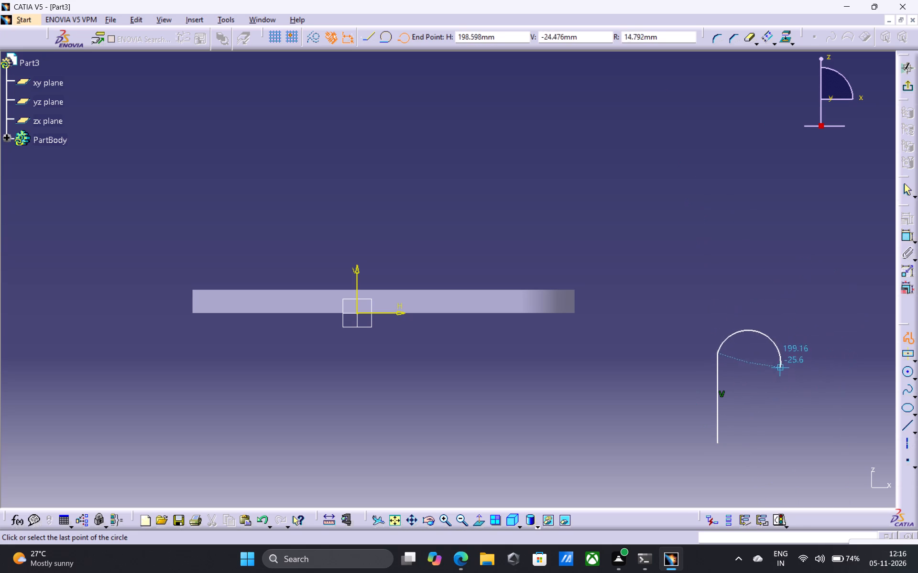
{"action": "left_click", "coordinate": [775, 350]}
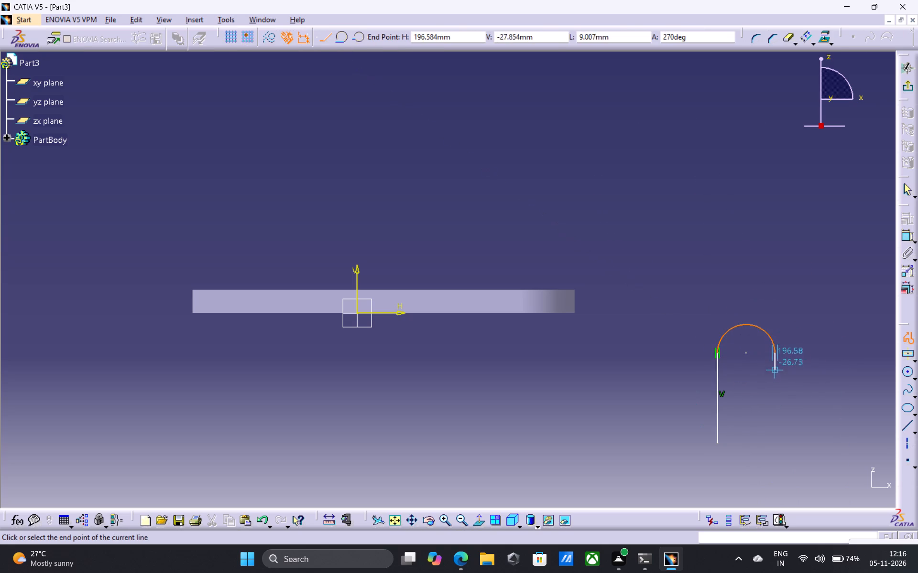
{"action": "left_click", "coordinate": [774, 442]}
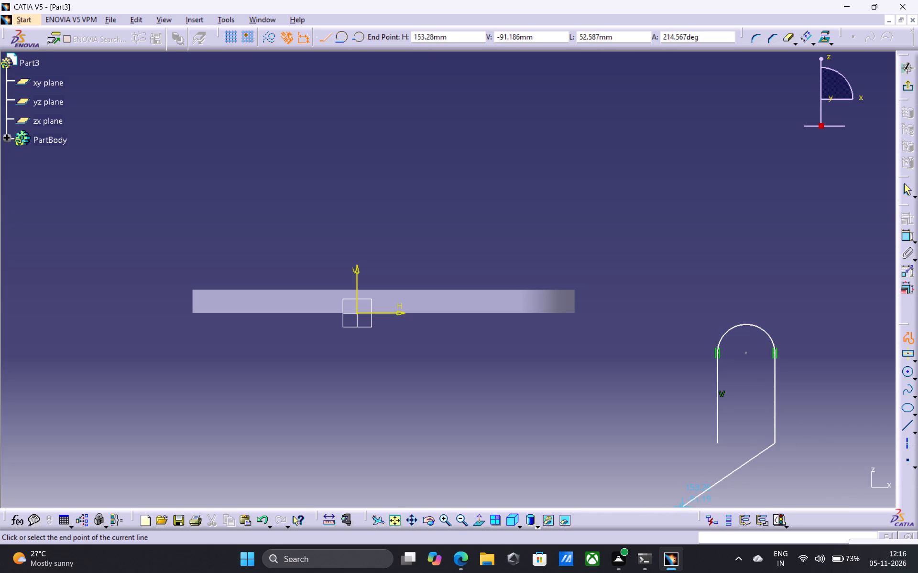
{"action": "key", "text": "Escape"}
{"action": "key", "text": "Escape"}
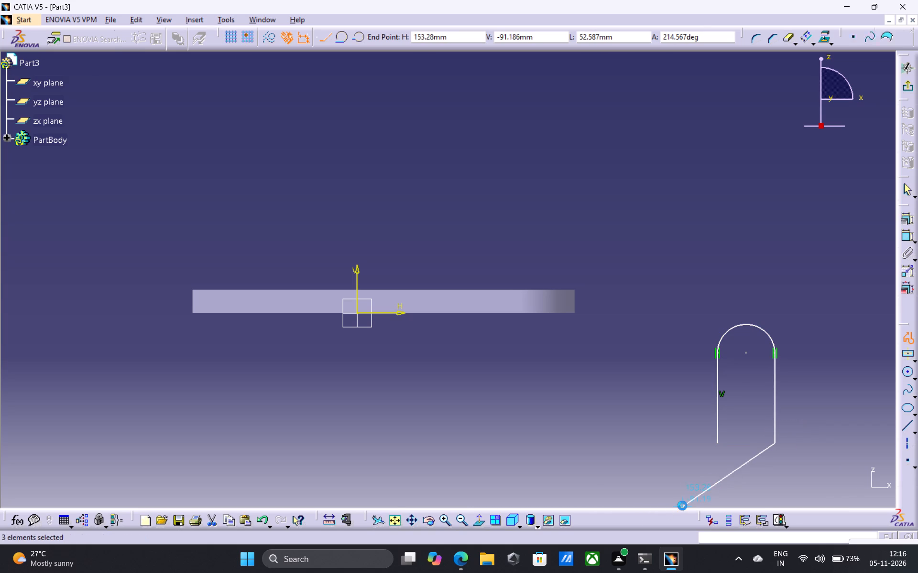
{"action": "key", "text": "Escape"}
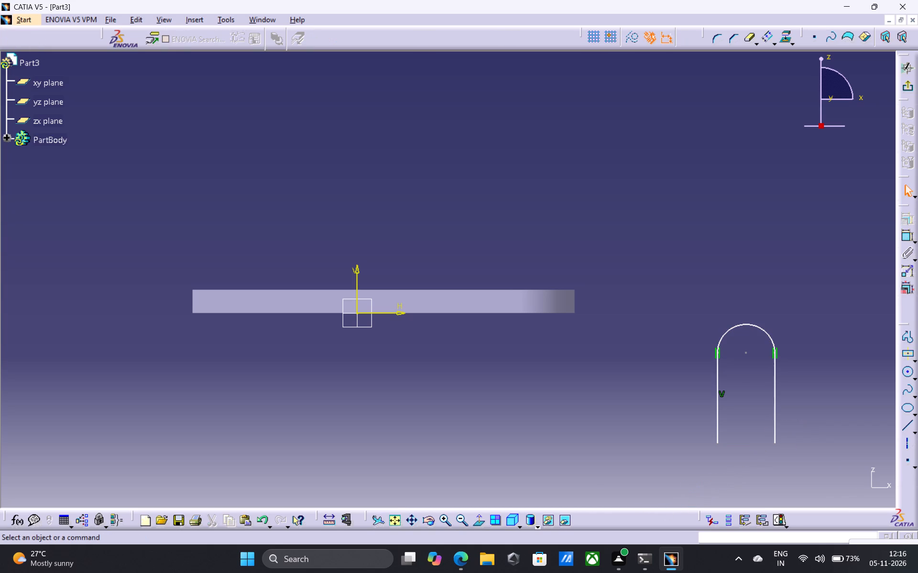
Move the whole arch profile to just above the plate's top edge, on the square-end side of the sketch origin.
{"action": "left_click_drag", "start_coordinate": [675, 297], "coordinate": [809, 477]}
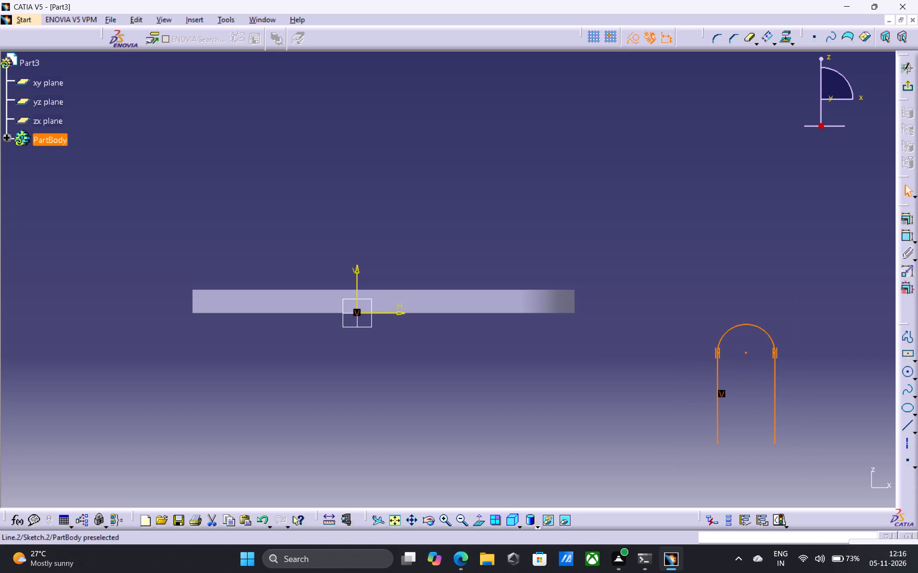
{"action": "left_click_drag", "start_coordinate": [745, 354], "coordinate": [300, 191]}
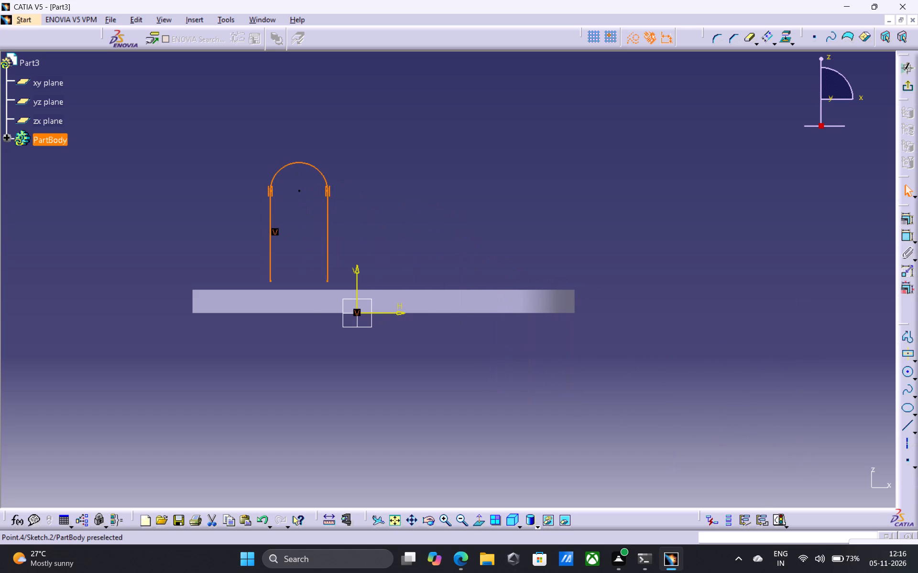
{"action": "left_click_drag", "start_coordinate": [300, 191], "coordinate": [302, 192]}
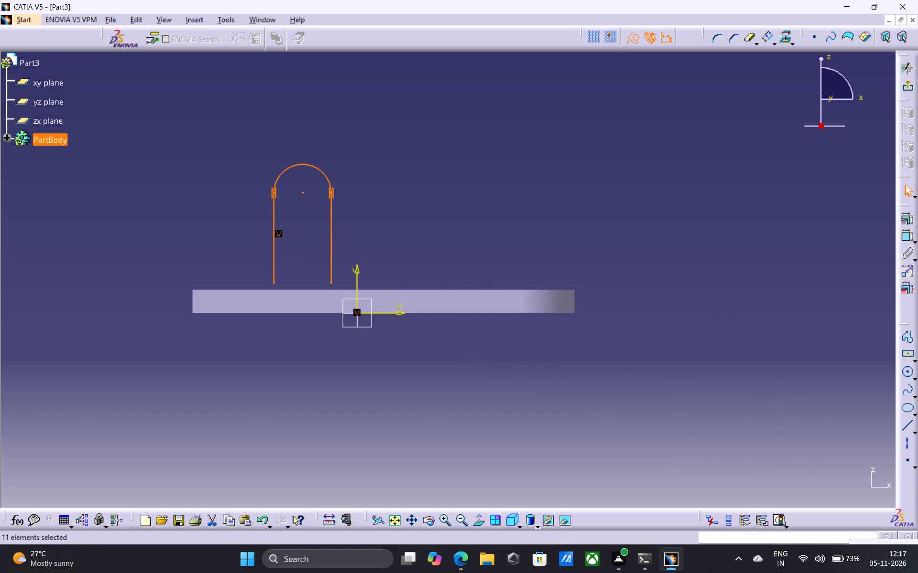
{"action": "key", "text": "Escape"}
{"action": "key", "text": "Escape"}
{"action": "key", "text": "Escape"}
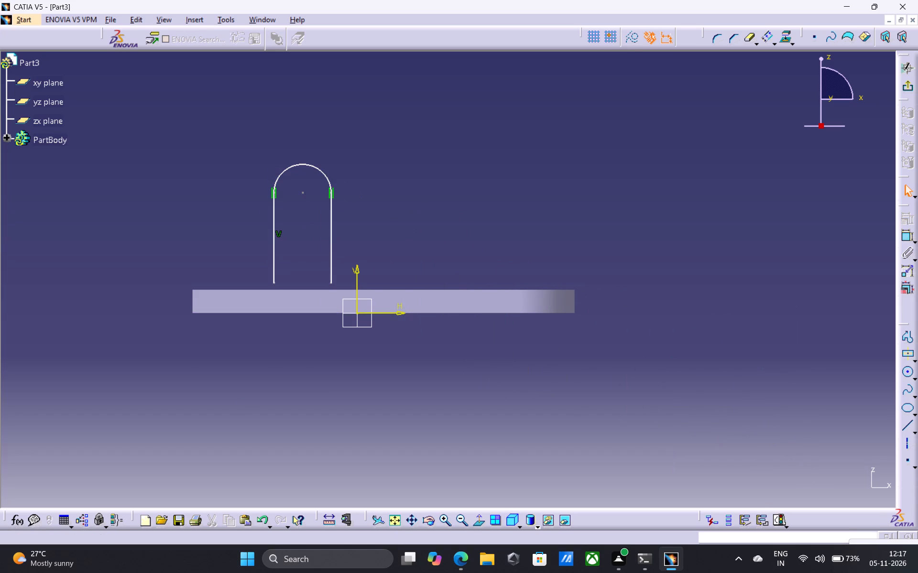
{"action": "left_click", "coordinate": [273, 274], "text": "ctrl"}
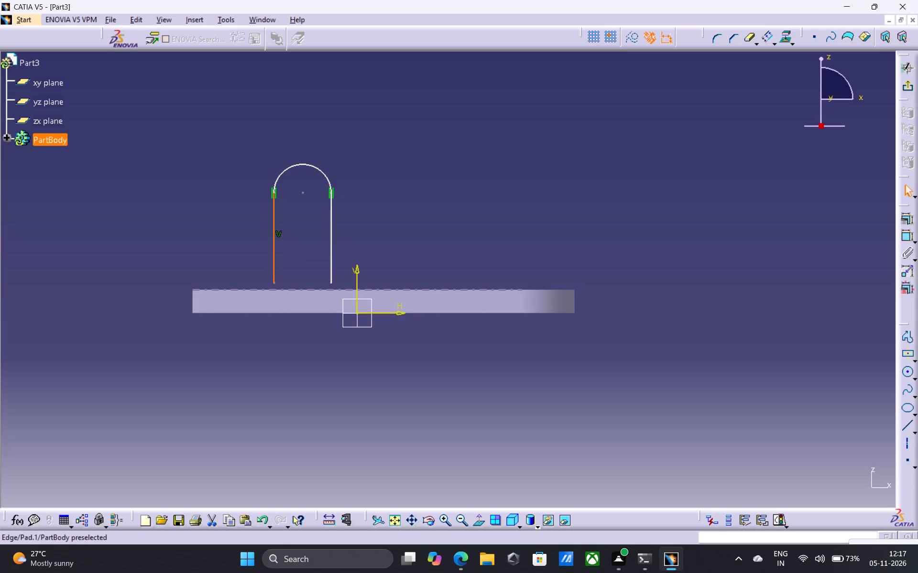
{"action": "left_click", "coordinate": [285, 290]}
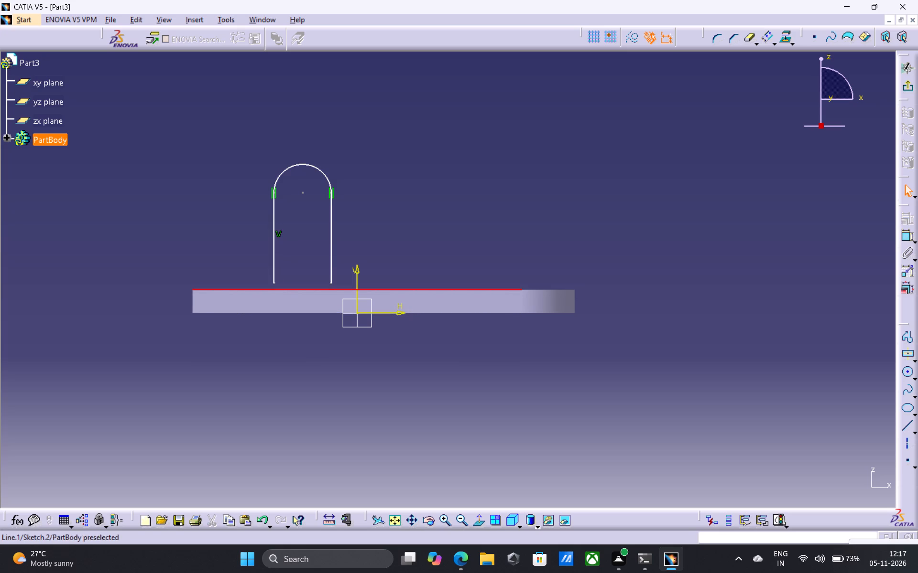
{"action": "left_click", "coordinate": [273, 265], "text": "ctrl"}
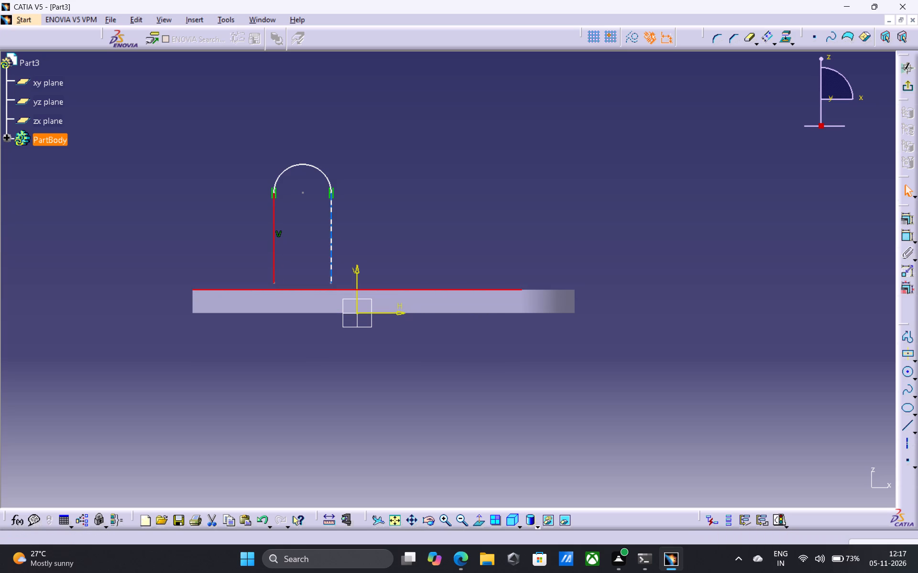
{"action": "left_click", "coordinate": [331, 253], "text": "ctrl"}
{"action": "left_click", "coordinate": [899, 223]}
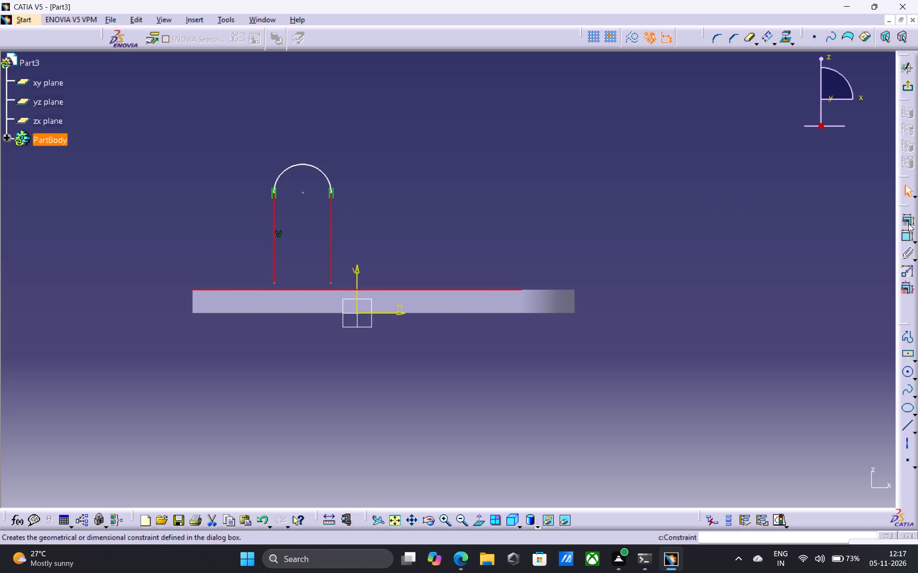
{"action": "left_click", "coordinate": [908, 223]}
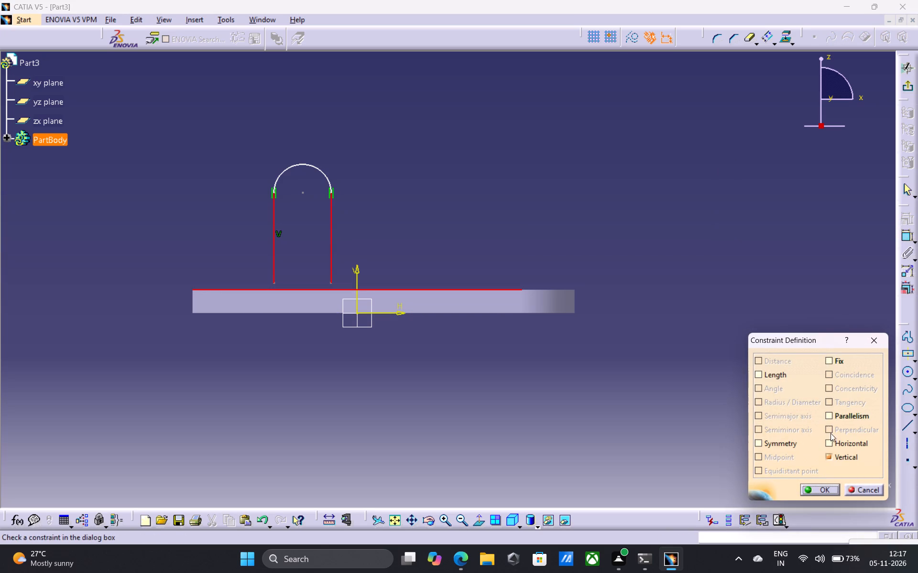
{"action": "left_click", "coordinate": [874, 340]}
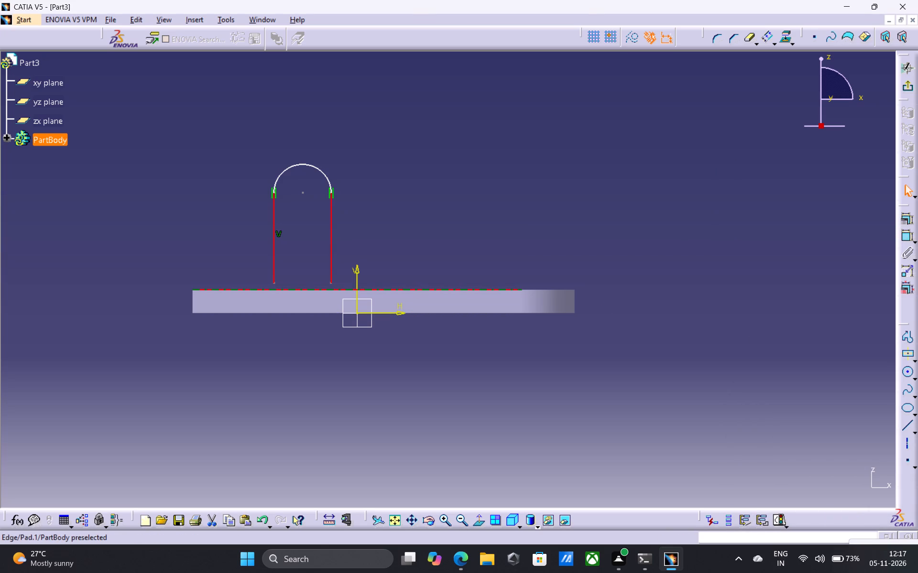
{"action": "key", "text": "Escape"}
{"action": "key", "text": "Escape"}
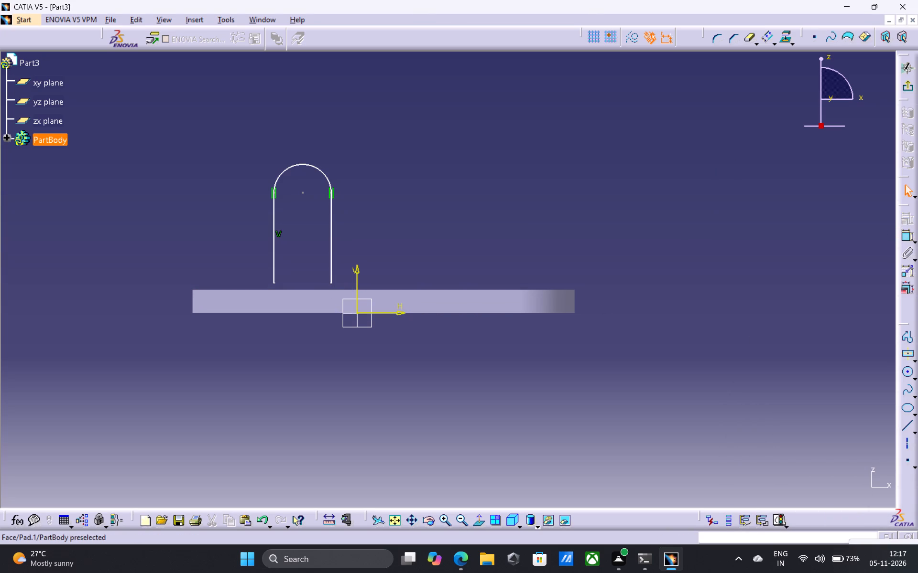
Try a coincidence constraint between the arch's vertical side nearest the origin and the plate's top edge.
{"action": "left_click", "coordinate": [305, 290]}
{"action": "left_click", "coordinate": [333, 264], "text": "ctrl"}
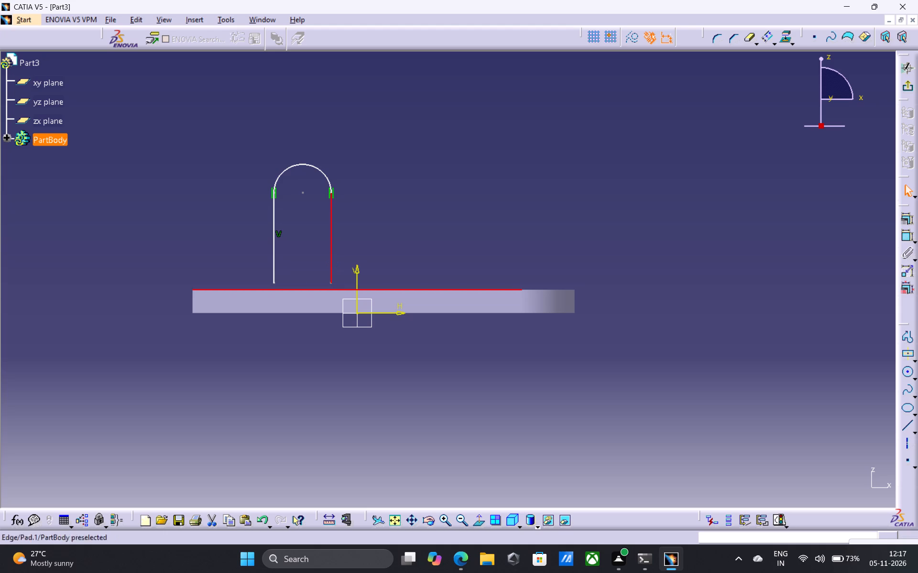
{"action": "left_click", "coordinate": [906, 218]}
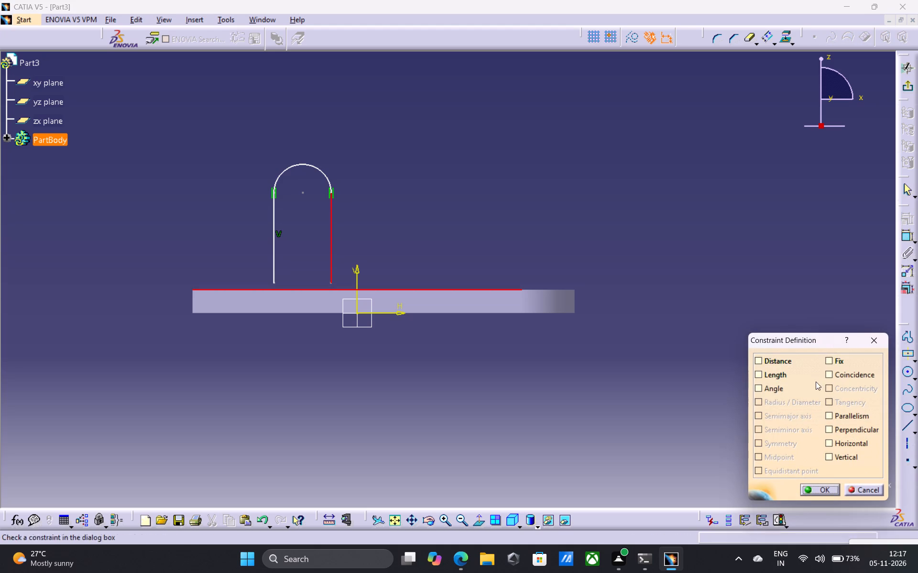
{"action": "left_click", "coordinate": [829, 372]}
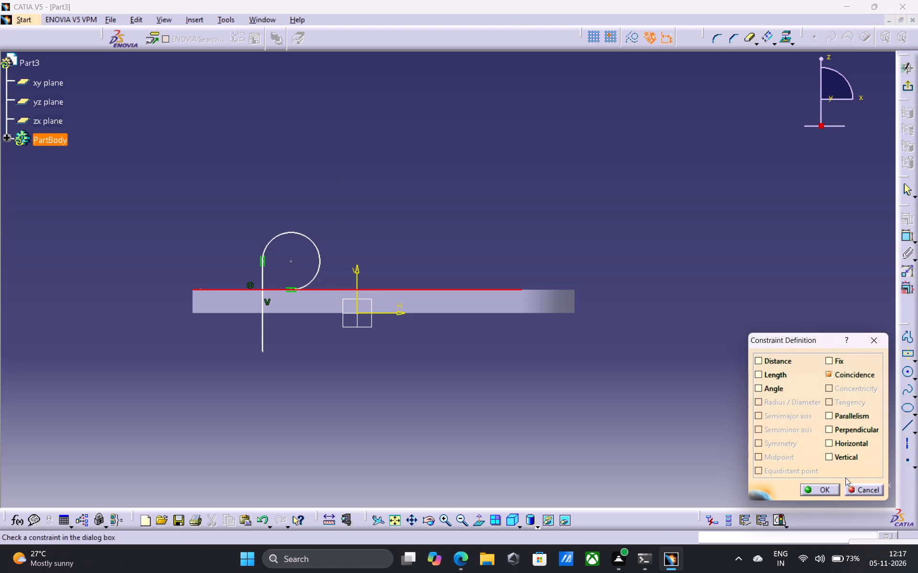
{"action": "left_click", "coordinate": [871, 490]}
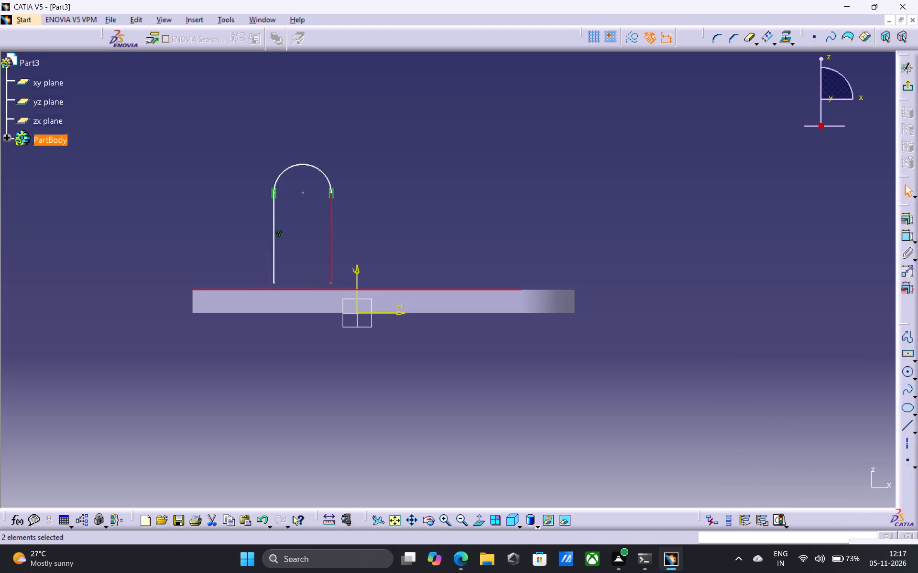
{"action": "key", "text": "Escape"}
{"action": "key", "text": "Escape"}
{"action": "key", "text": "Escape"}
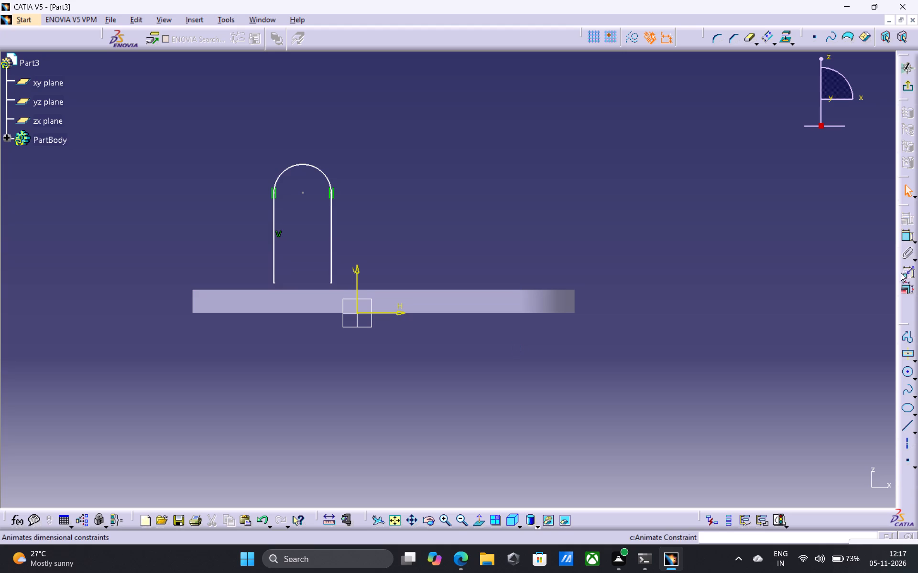
Close the arch profile with a horizontal line about 27 mm long between the lower ends of its two sides.
{"action": "left_click", "coordinate": [910, 428]}
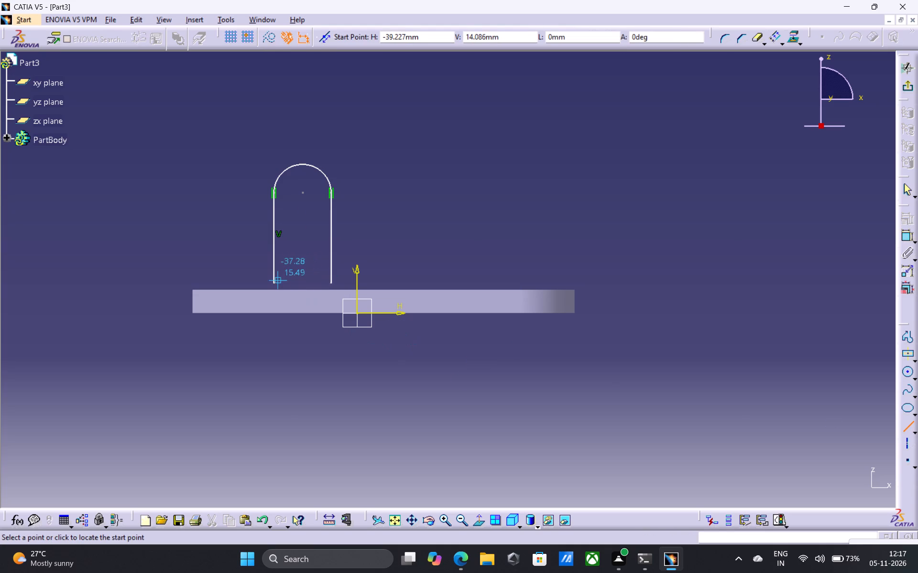
{"action": "left_click", "coordinate": [275, 283]}
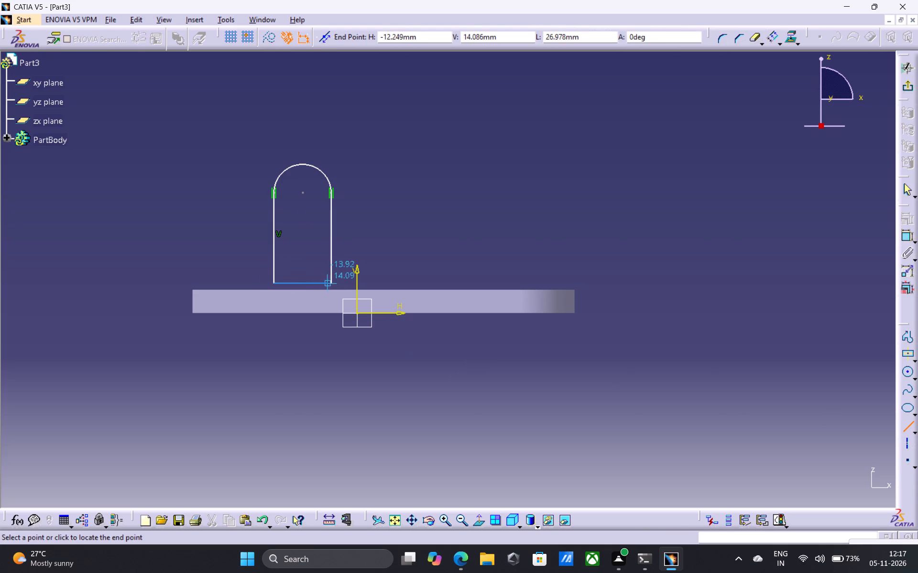
{"action": "left_click", "coordinate": [330, 284]}
{"action": "key", "text": "Escape"}
{"action": "key", "text": "Escape"}
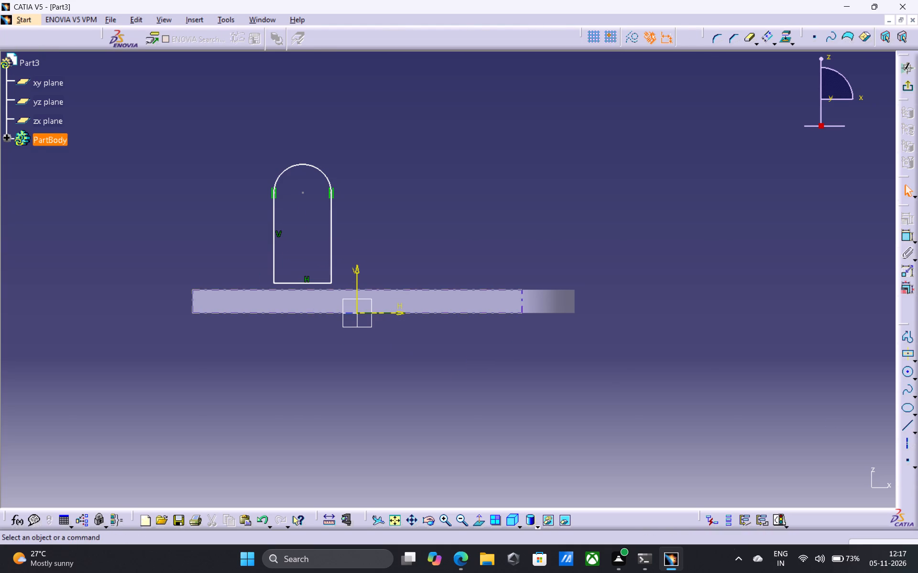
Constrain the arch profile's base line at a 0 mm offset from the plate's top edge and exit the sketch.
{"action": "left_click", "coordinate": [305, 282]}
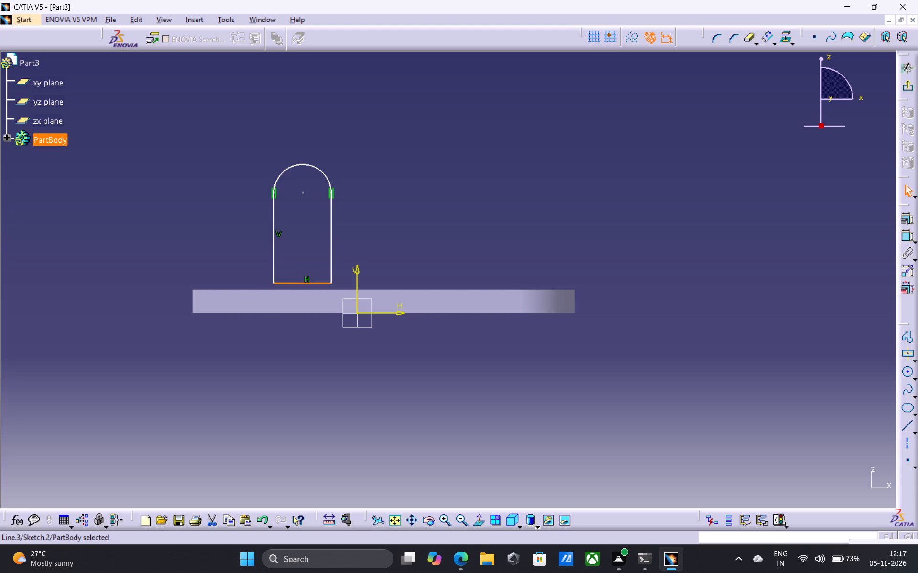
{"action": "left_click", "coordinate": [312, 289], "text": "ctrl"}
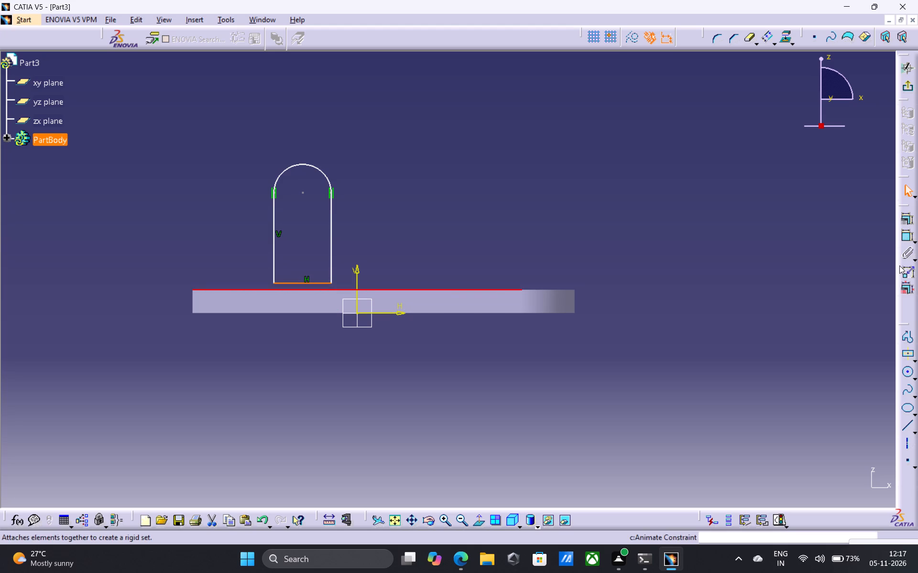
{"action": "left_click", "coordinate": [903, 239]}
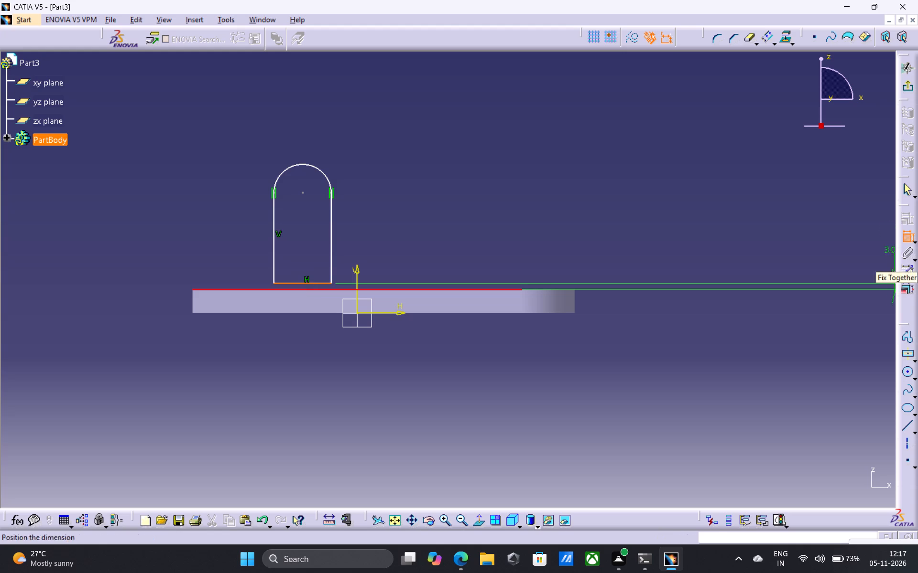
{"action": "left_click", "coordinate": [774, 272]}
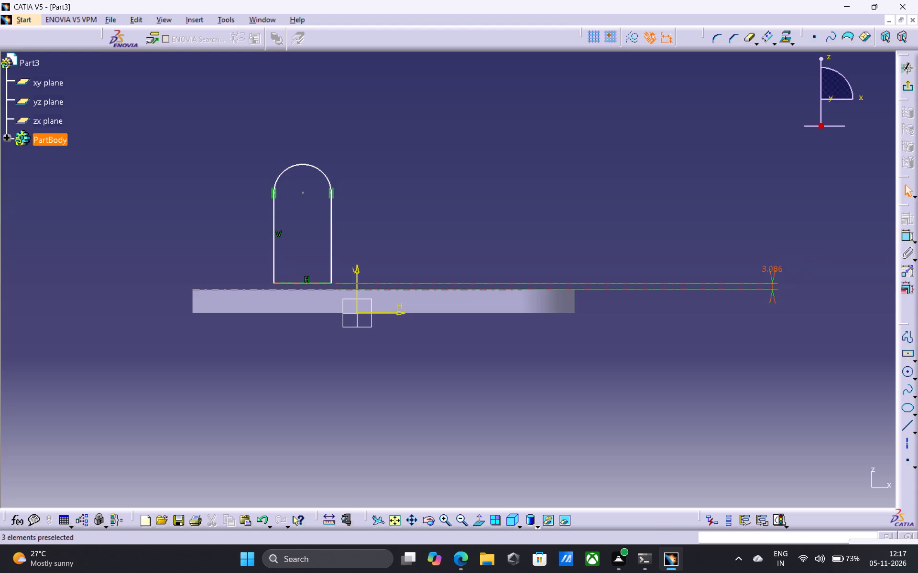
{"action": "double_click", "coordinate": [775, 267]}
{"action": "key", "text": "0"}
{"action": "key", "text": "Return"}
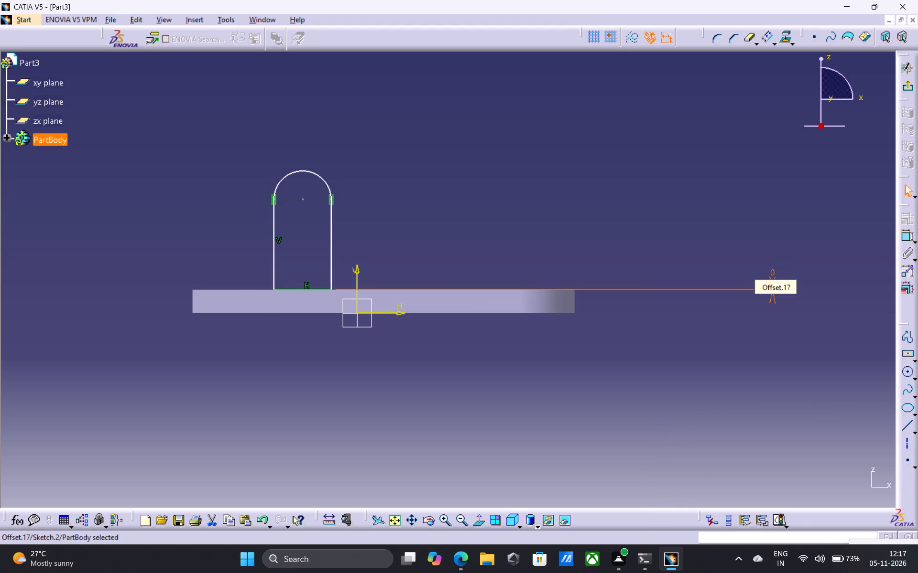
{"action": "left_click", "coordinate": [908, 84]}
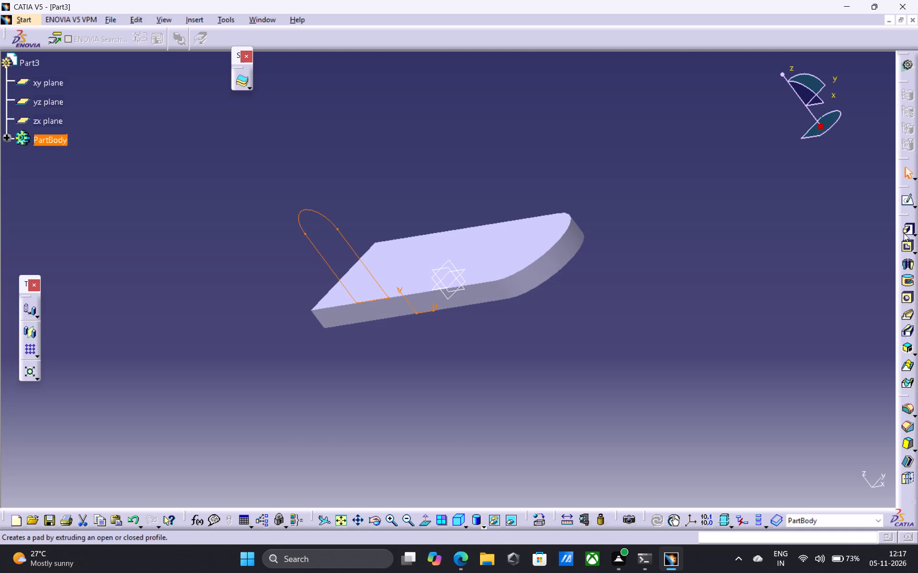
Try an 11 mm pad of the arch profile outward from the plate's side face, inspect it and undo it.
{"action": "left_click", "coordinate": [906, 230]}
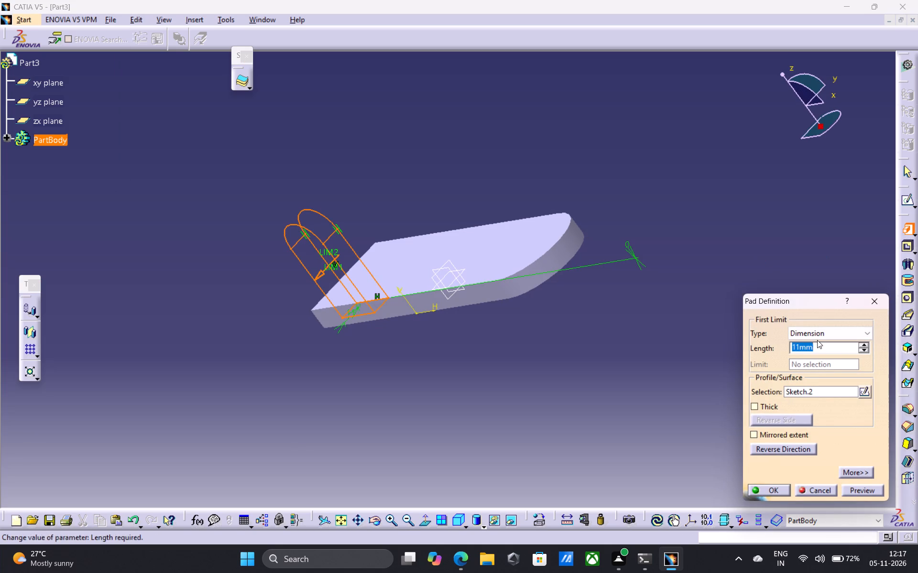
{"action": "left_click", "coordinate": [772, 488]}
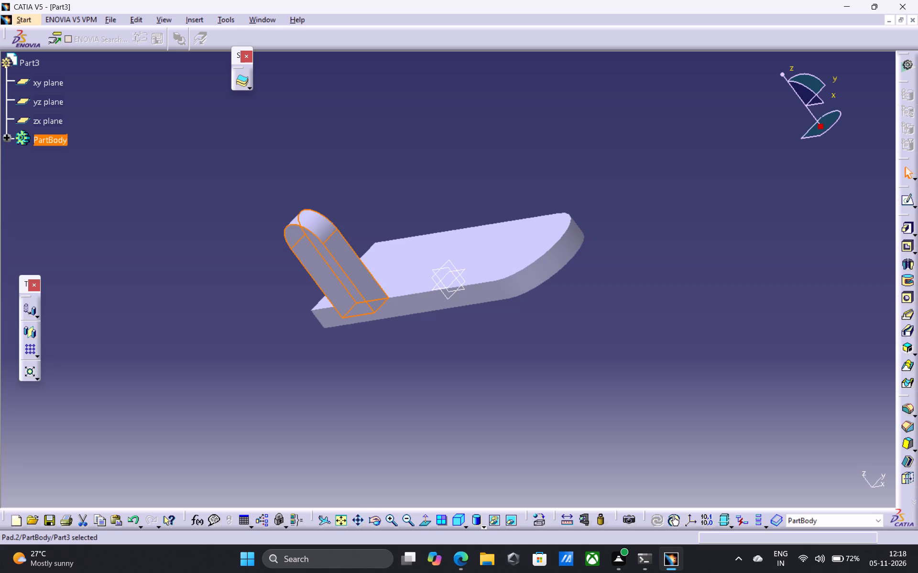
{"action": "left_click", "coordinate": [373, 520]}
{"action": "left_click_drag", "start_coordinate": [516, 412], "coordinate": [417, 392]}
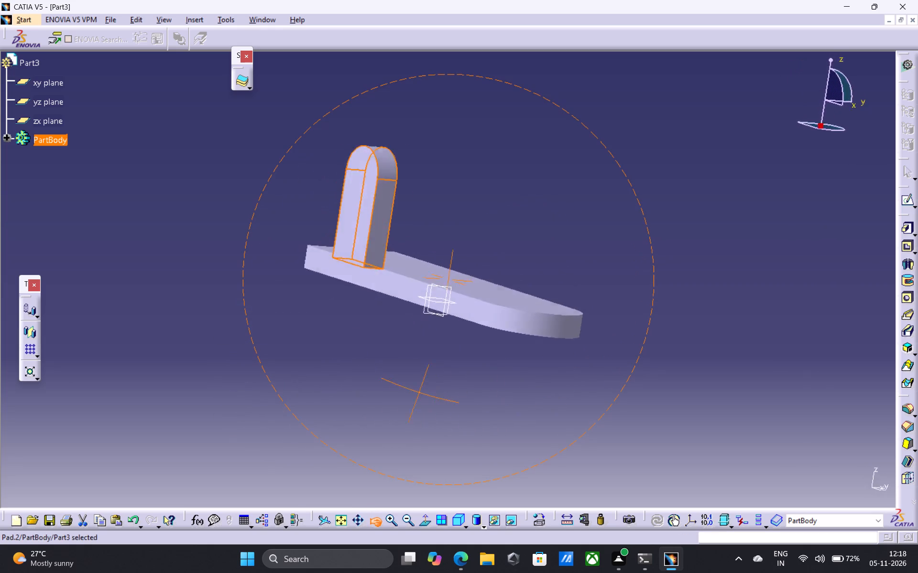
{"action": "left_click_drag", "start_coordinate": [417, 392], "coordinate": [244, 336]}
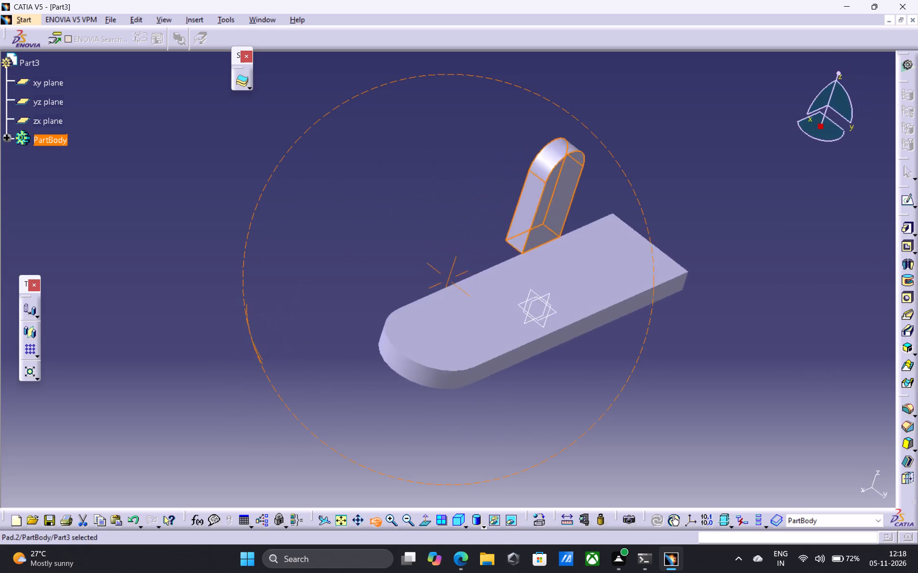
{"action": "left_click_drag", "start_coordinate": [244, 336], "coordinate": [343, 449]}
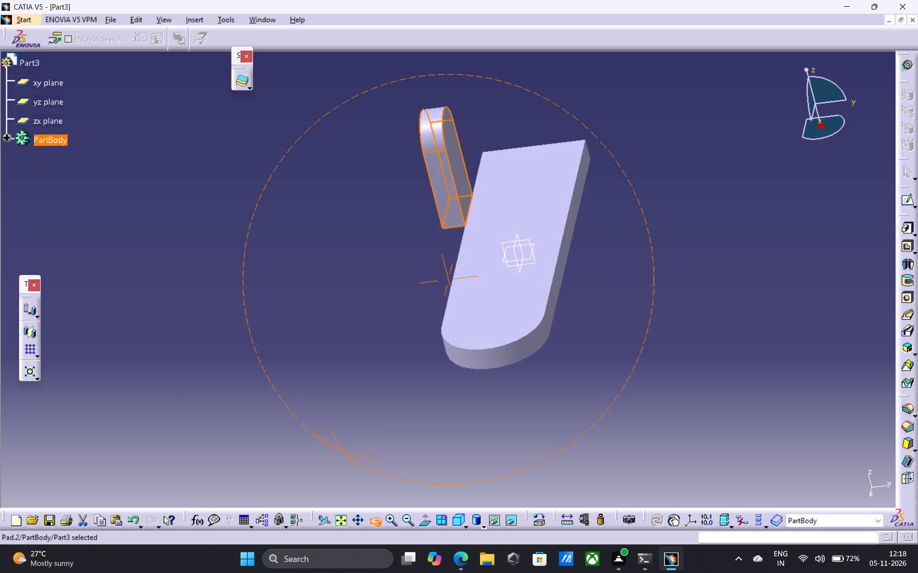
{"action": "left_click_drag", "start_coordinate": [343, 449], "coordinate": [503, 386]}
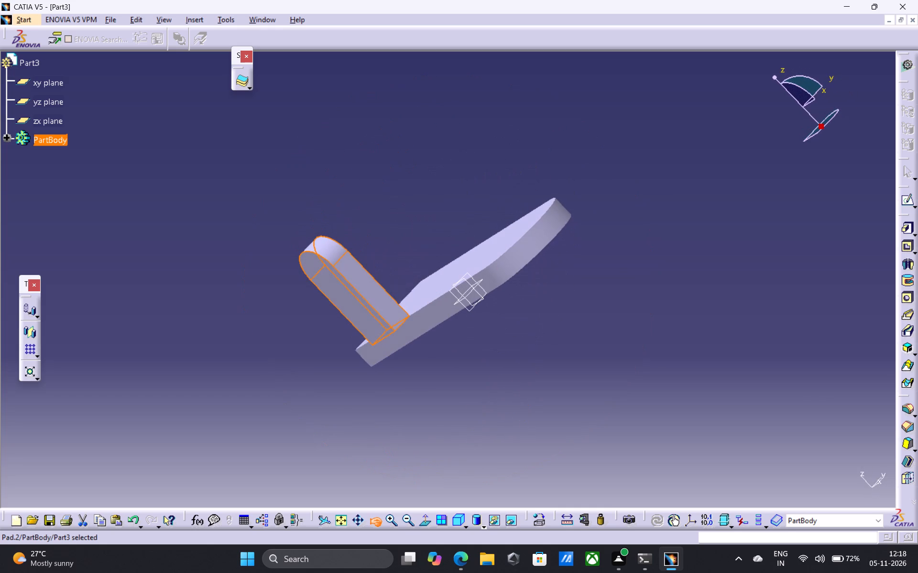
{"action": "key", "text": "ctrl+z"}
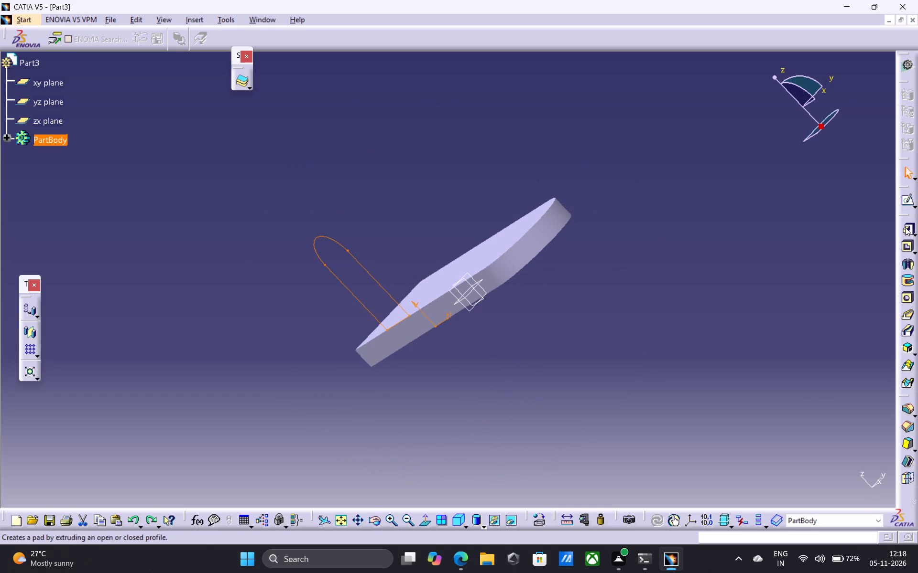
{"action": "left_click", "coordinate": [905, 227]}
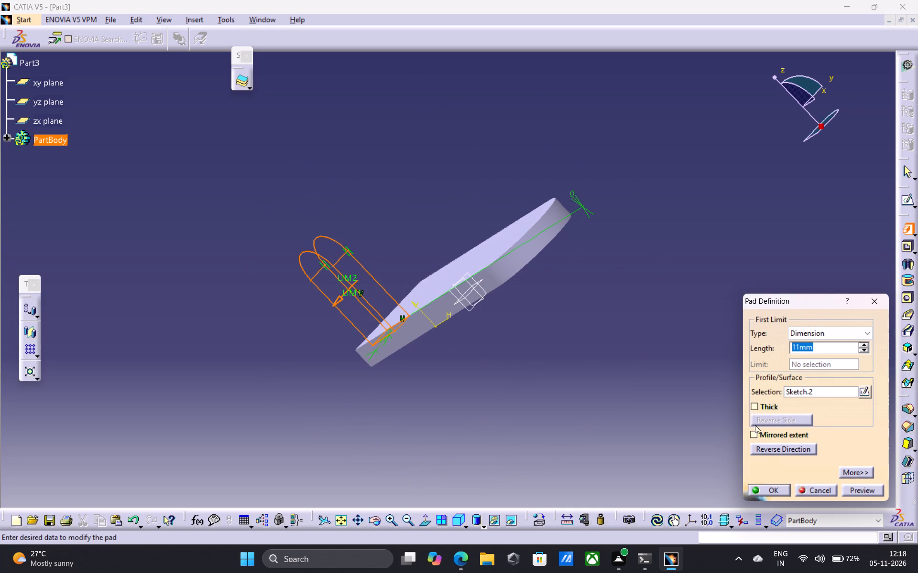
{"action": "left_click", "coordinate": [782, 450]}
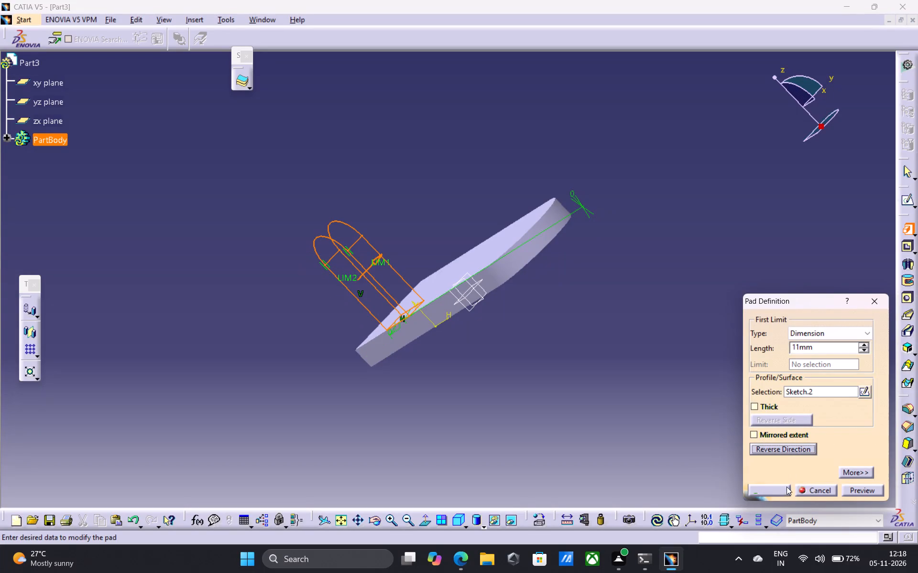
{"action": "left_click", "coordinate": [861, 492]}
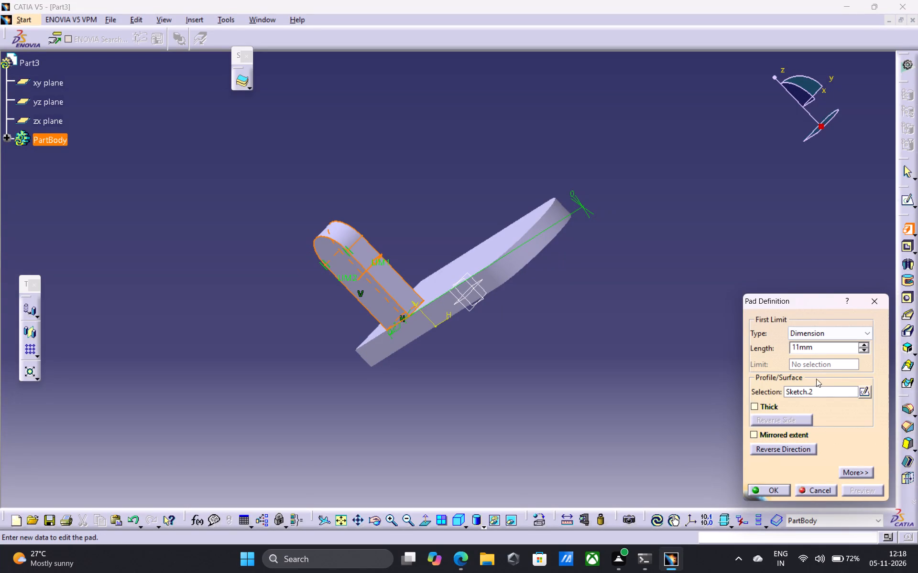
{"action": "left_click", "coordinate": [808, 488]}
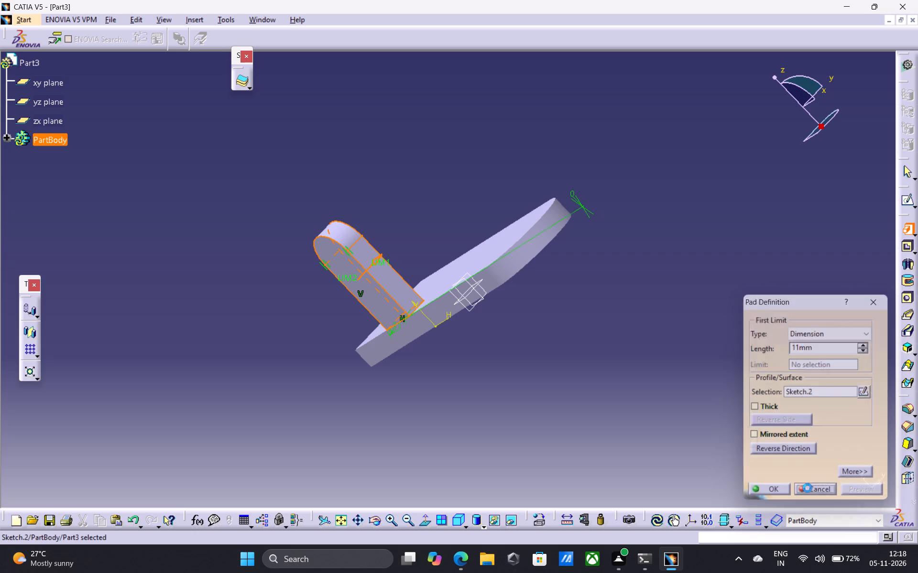
Reopen the arch profile sketch for editing.
{"action": "left_click", "coordinate": [909, 201]}
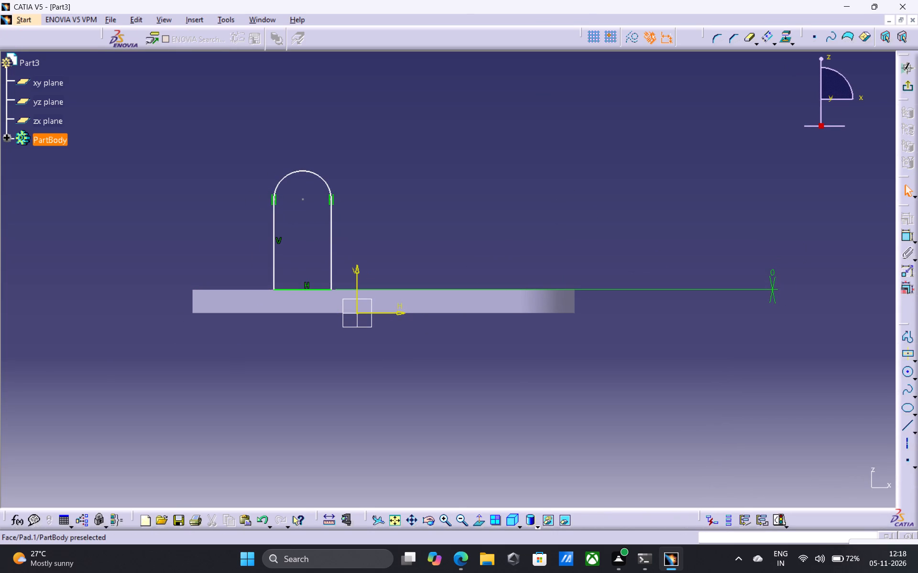
{"action": "key", "text": "Escape"}
{"action": "key", "text": "Escape"}
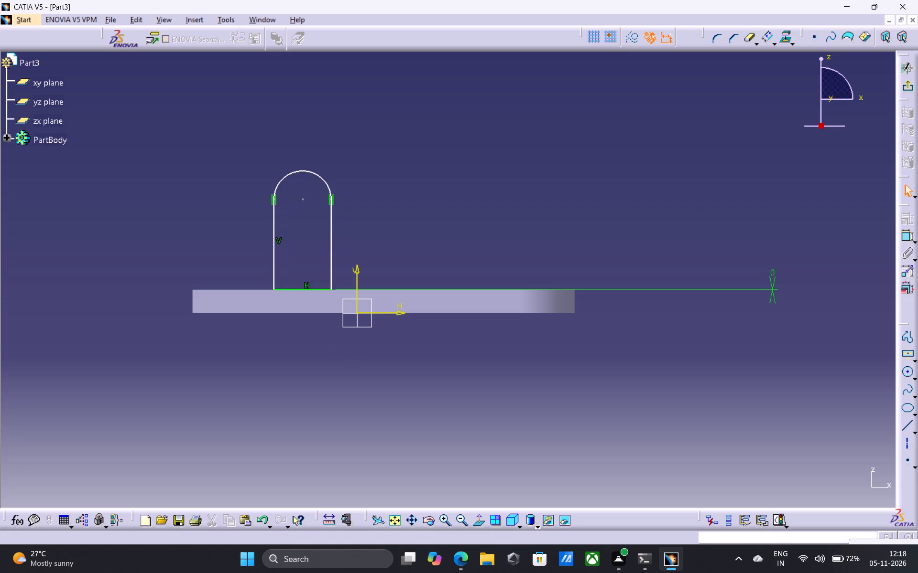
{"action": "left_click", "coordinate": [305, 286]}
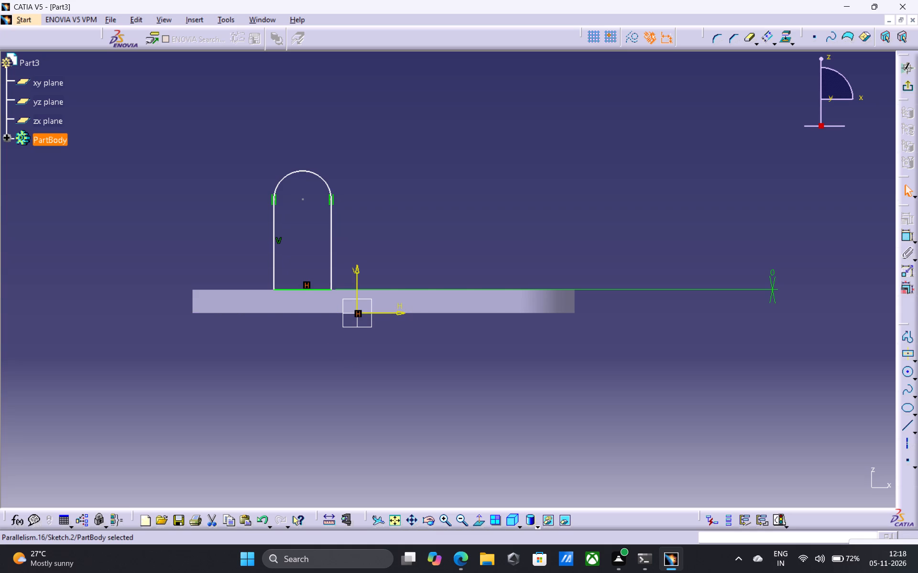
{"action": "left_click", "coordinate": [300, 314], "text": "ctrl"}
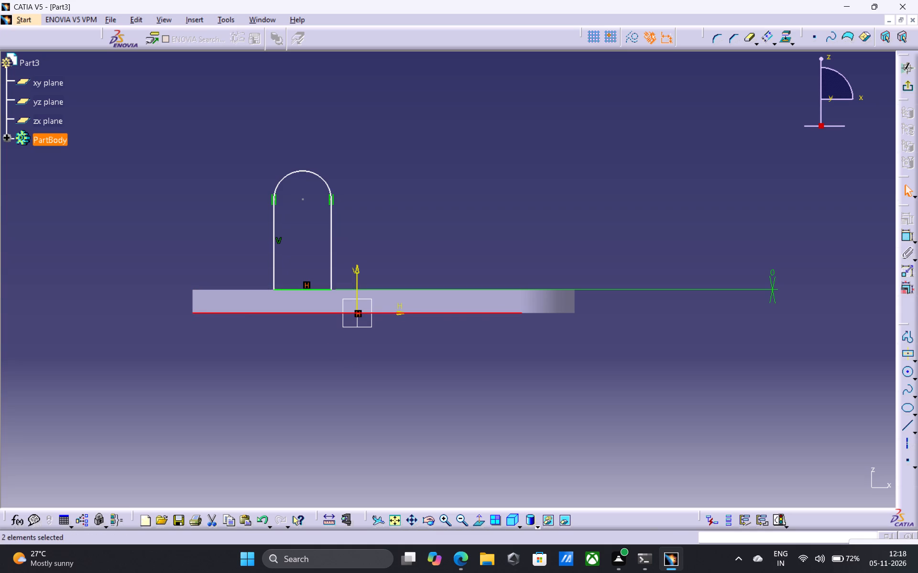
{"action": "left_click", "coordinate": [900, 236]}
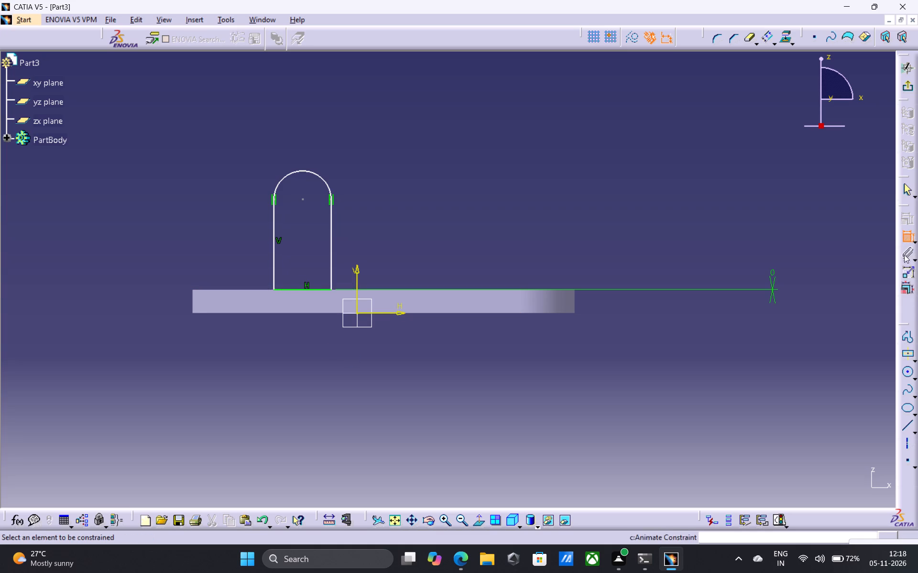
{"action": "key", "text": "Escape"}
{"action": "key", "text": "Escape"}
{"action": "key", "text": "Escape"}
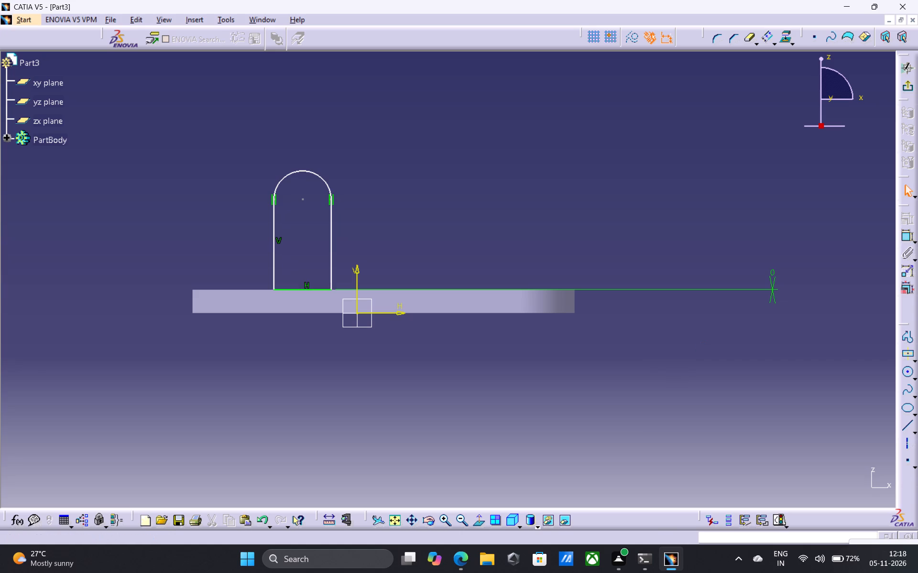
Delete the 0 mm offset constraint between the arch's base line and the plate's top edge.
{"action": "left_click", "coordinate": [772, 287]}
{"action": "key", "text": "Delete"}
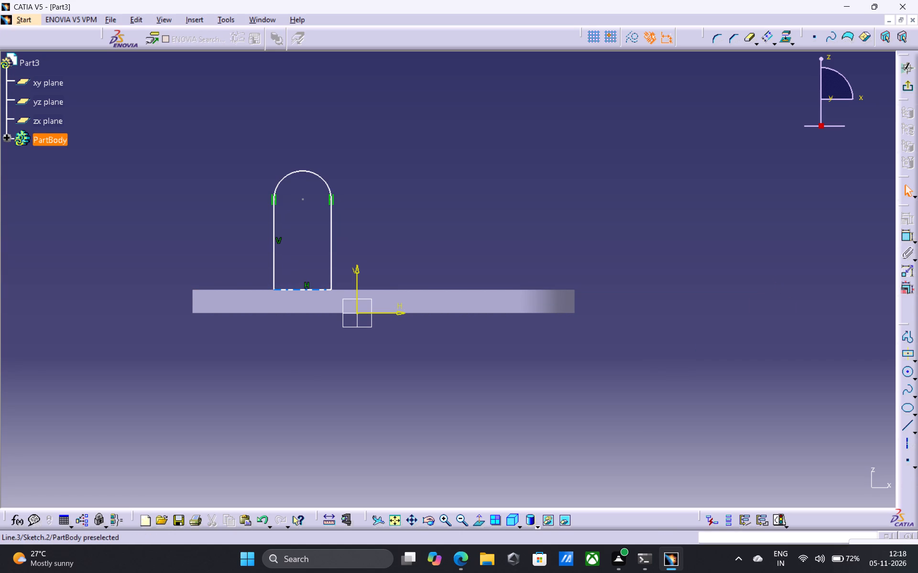
Make the arch's base line coincident with the plate's bottom edge and exit the sketch.
{"action": "left_click", "coordinate": [316, 288]}
{"action": "left_click", "coordinate": [302, 314], "text": "ctrl"}
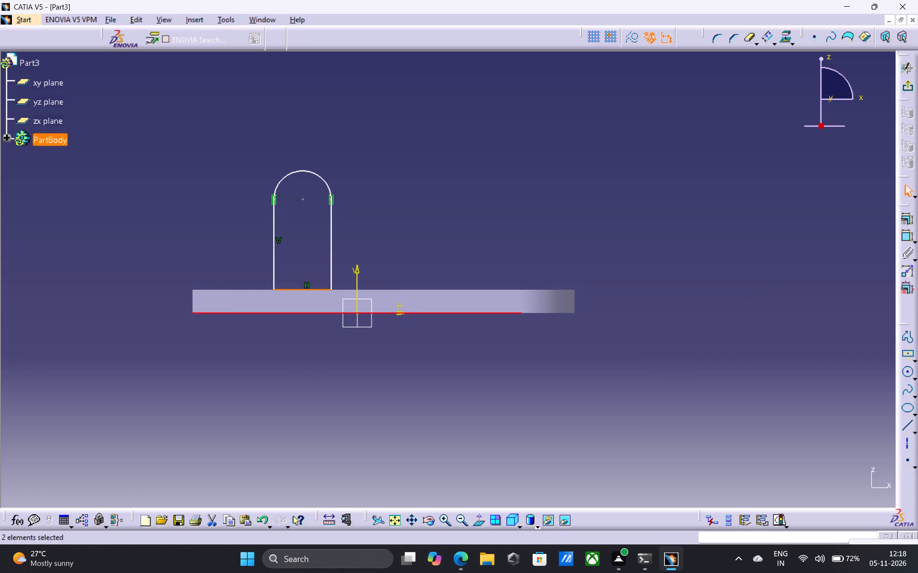
{"action": "left_click", "coordinate": [907, 219]}
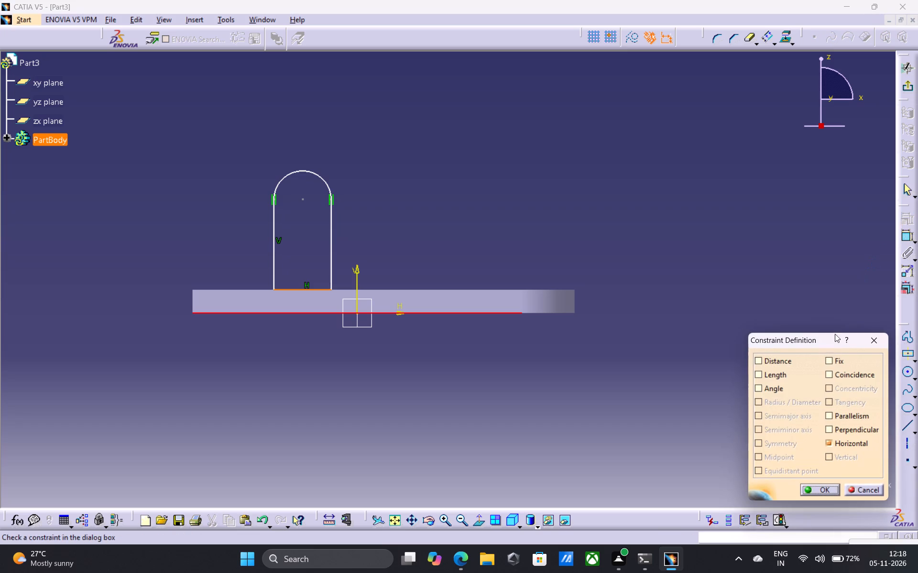
{"action": "left_click", "coordinate": [831, 373]}
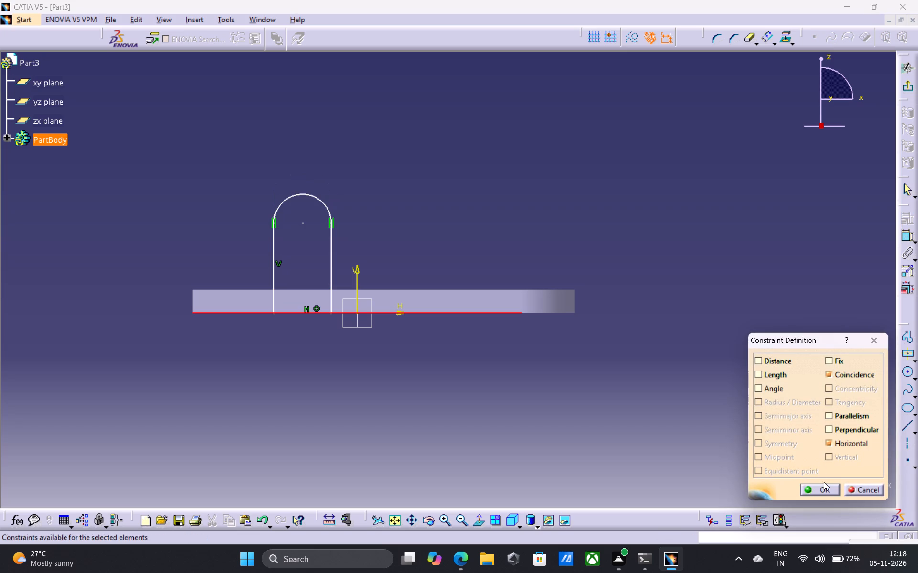
{"action": "left_click", "coordinate": [824, 487]}
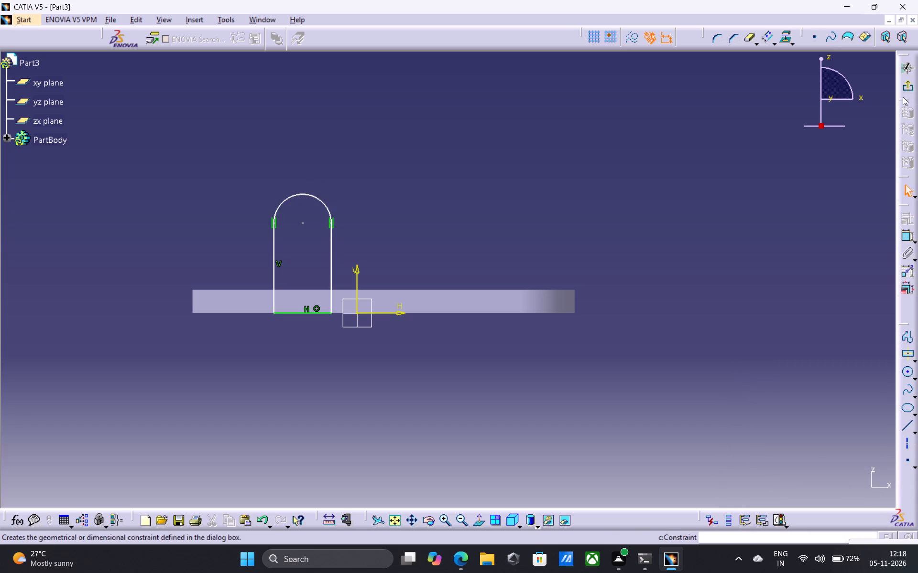
{"action": "left_click", "coordinate": [907, 86]}
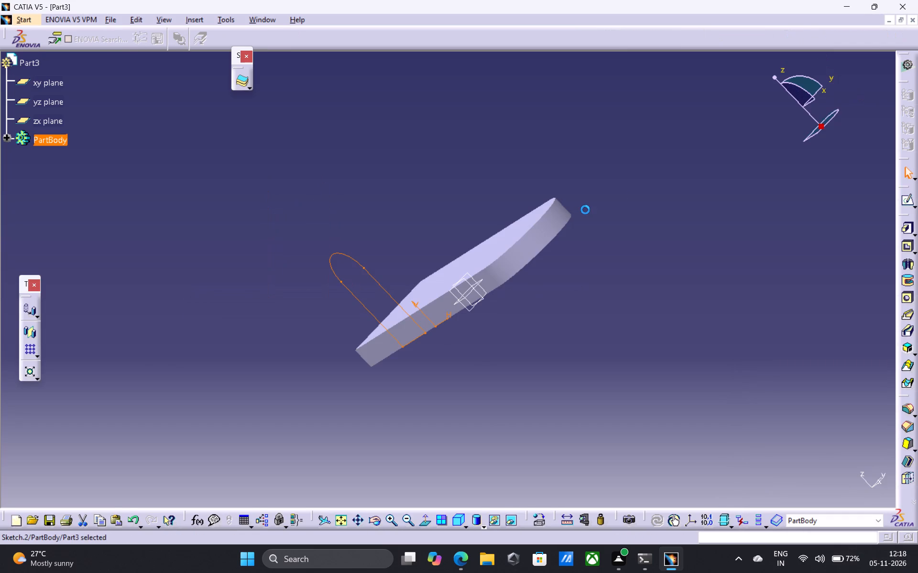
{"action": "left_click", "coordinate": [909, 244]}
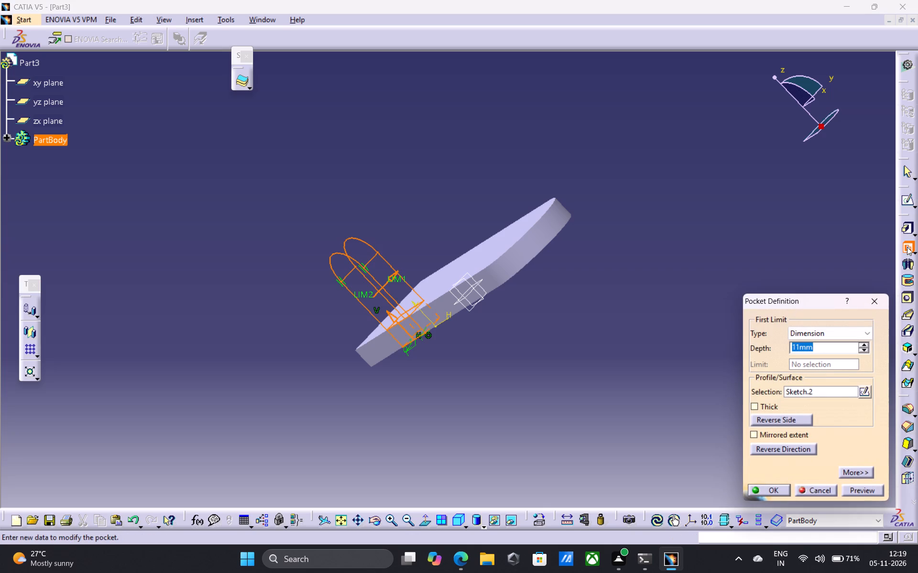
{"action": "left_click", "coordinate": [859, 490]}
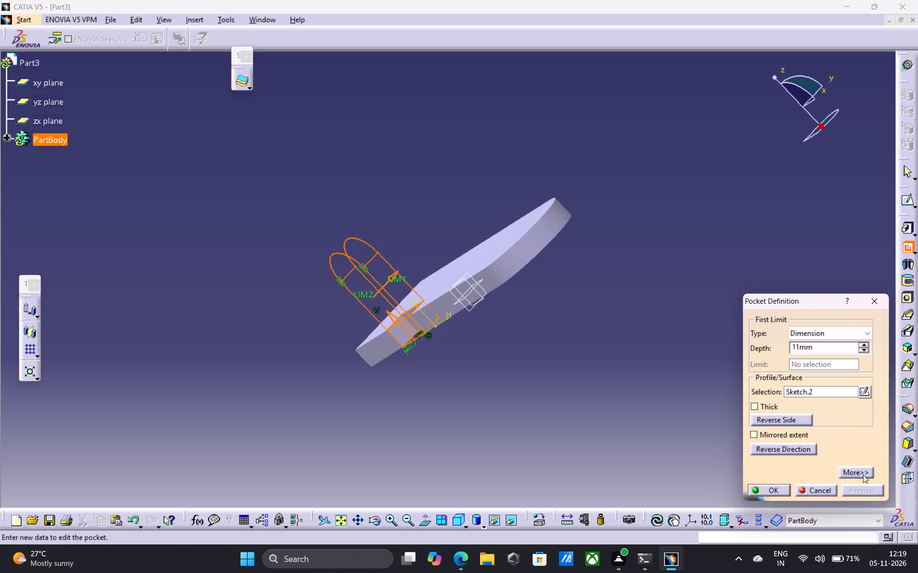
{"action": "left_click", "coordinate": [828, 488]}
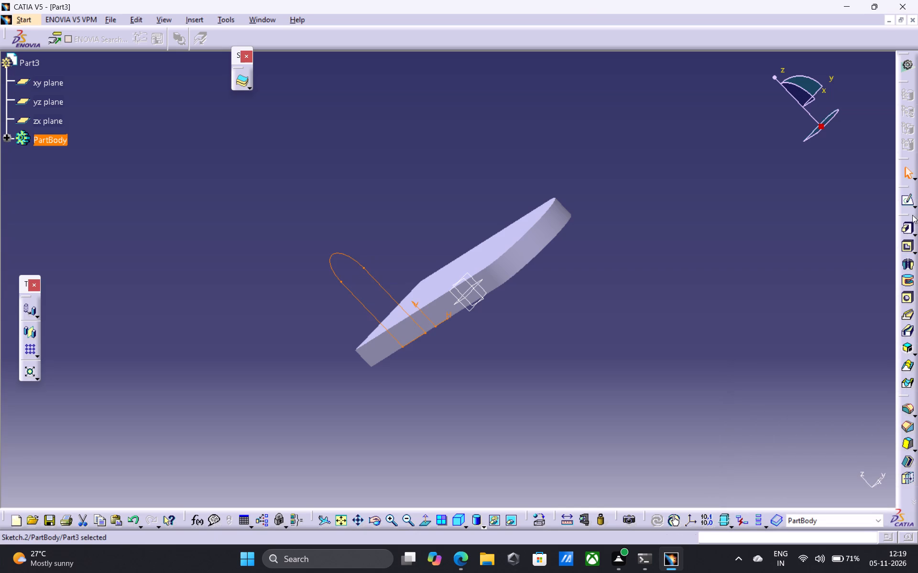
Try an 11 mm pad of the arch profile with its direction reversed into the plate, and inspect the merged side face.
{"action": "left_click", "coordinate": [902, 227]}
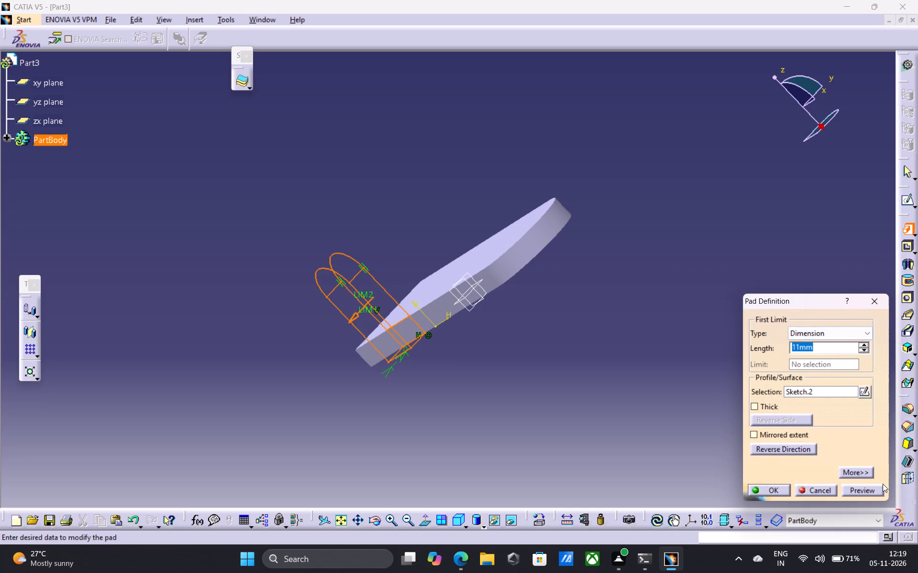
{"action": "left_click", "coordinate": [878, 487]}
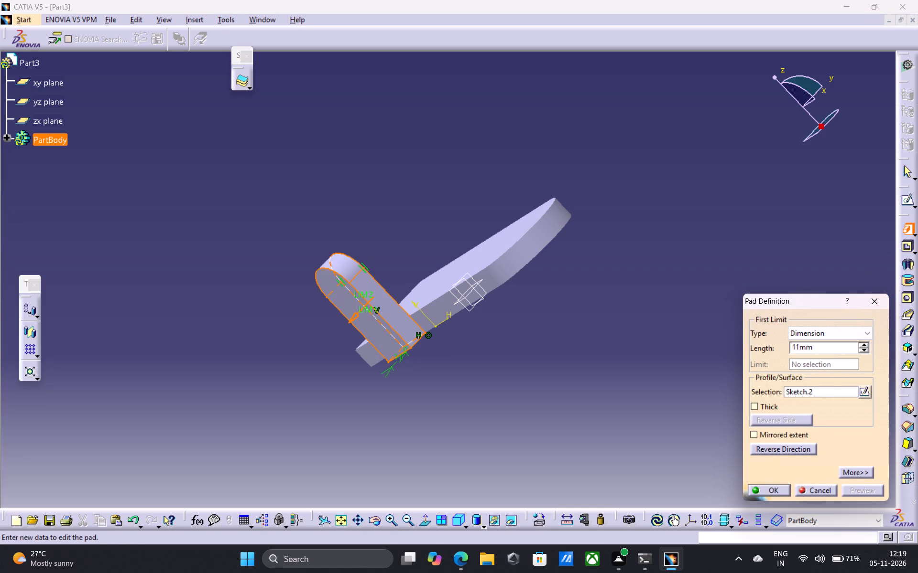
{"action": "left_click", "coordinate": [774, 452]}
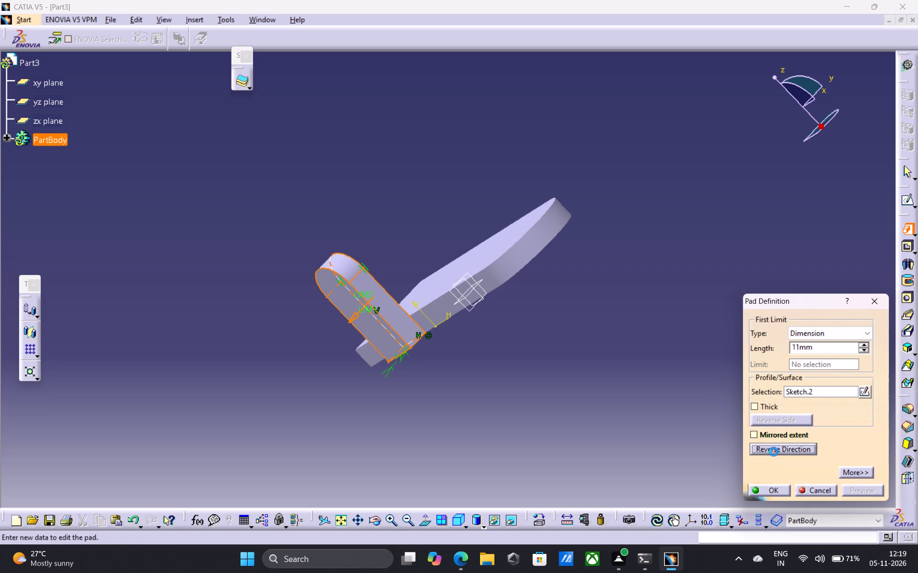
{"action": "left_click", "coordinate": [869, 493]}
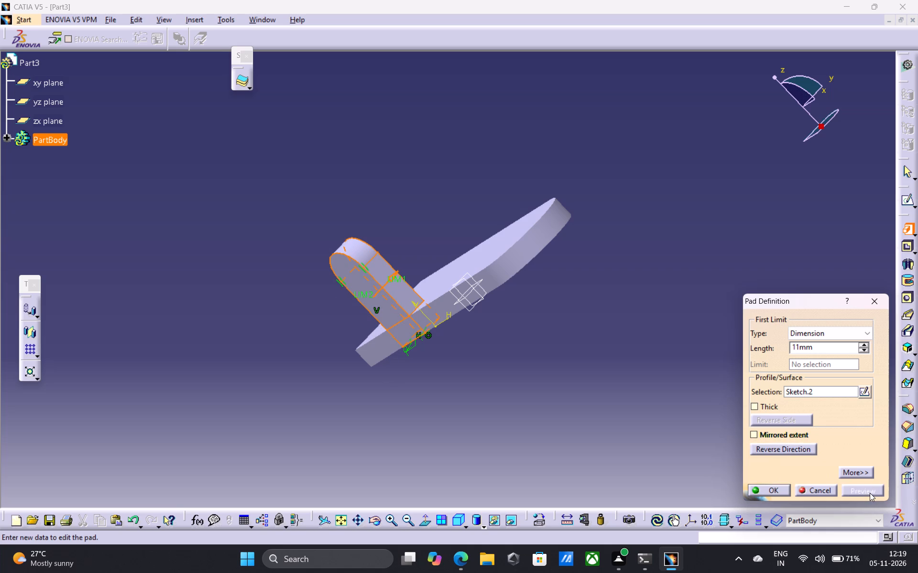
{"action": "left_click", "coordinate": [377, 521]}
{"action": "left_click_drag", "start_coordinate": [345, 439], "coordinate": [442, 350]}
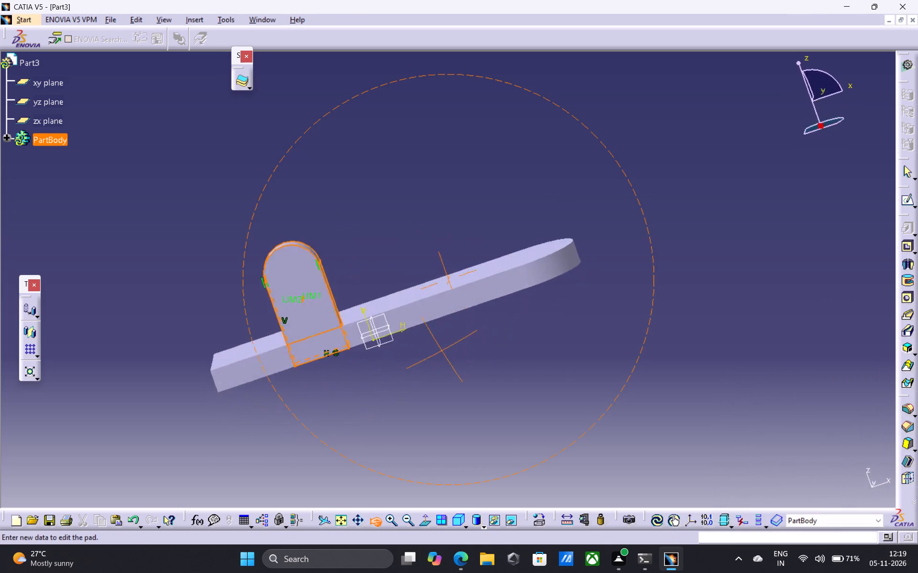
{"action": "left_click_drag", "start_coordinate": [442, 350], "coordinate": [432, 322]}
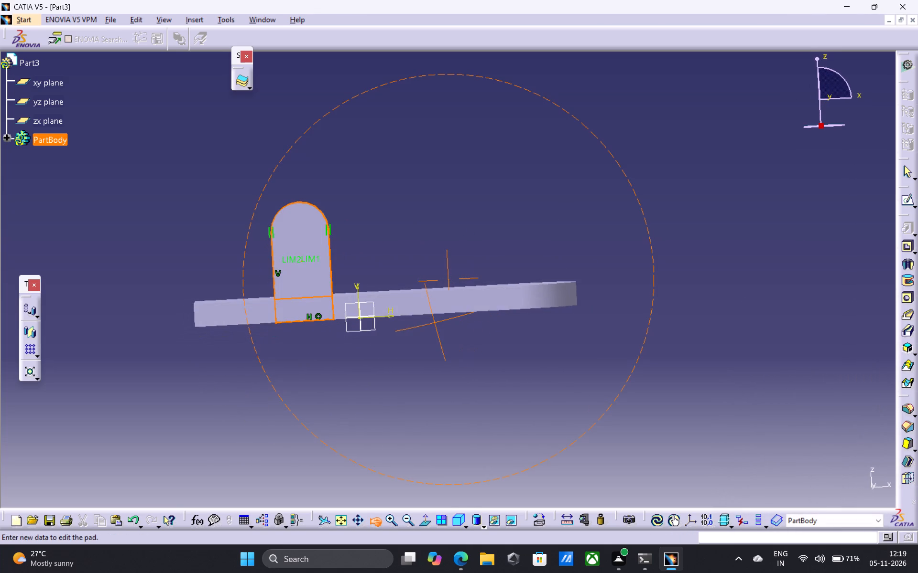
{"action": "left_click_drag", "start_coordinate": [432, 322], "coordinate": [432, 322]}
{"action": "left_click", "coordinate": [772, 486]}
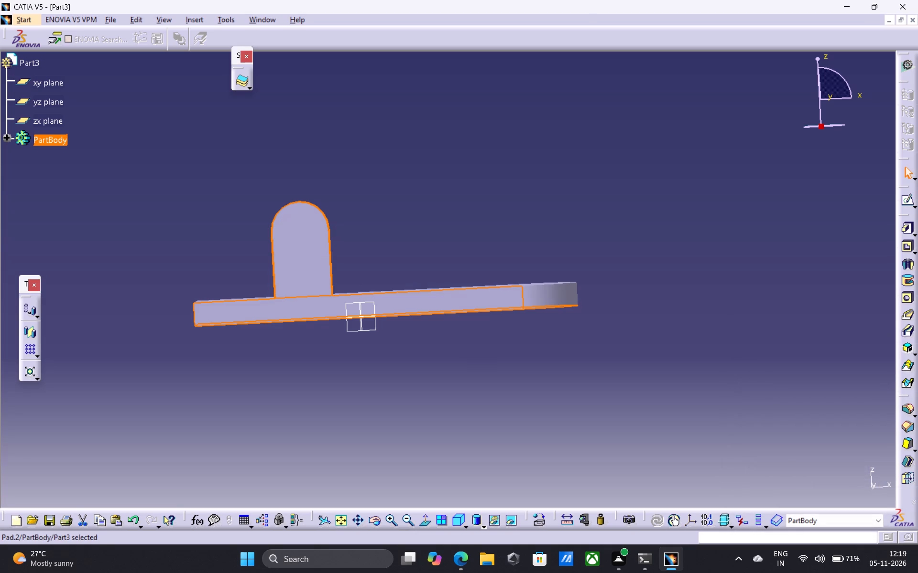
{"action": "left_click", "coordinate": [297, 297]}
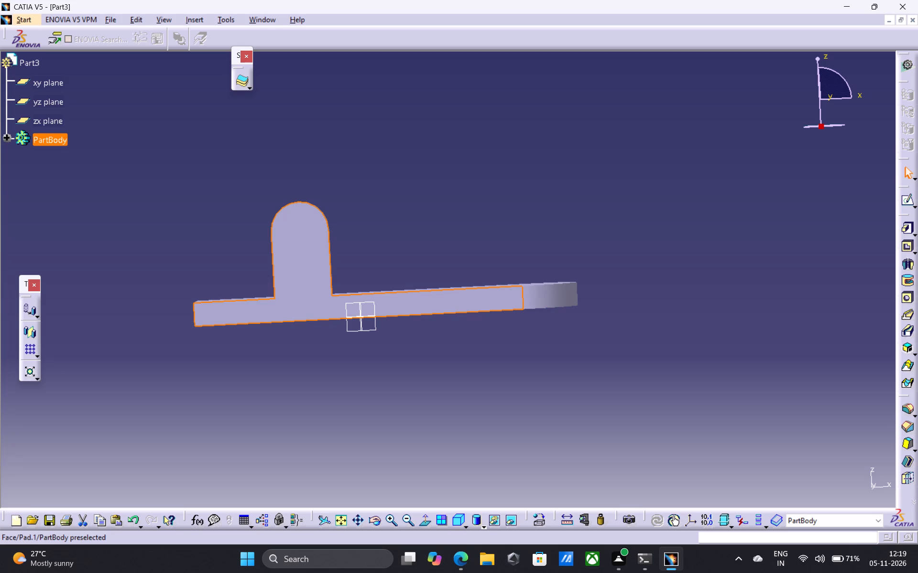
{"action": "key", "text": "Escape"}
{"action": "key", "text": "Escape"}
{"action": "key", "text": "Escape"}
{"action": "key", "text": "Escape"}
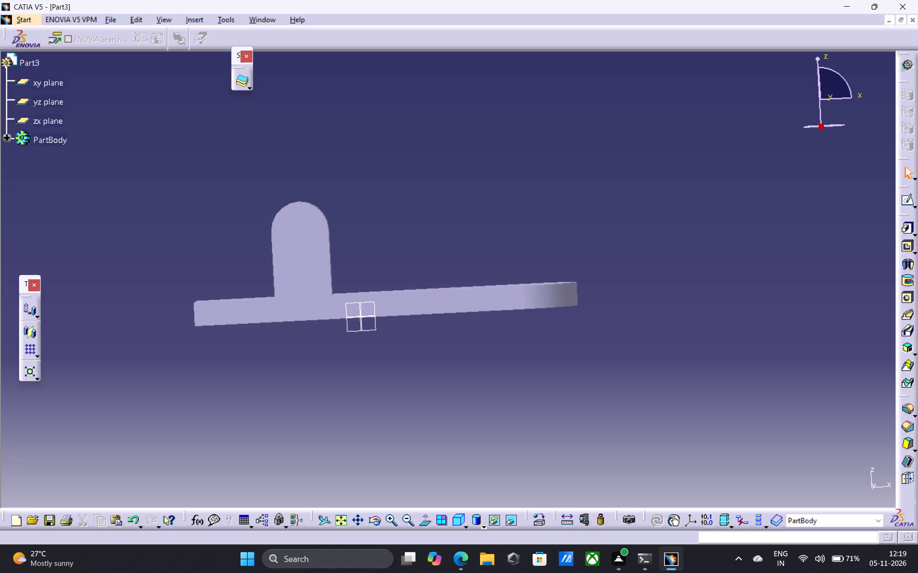
Undo the arch pad and its side-face sketch, leaving only the padded base plate.
{"action": "key", "text": "ctrl+z"}
{"action": "key", "text": "ctrl+z"}
{"action": "key", "text": "ctrl+z"}
{"action": "key", "text": "ctrl+z"}
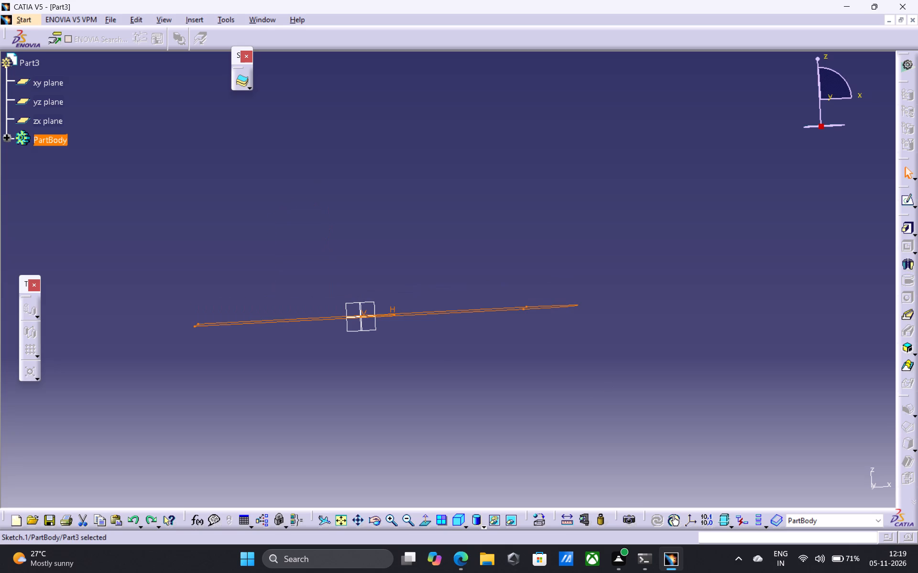
{"action": "key", "text": "ctrl+y"}
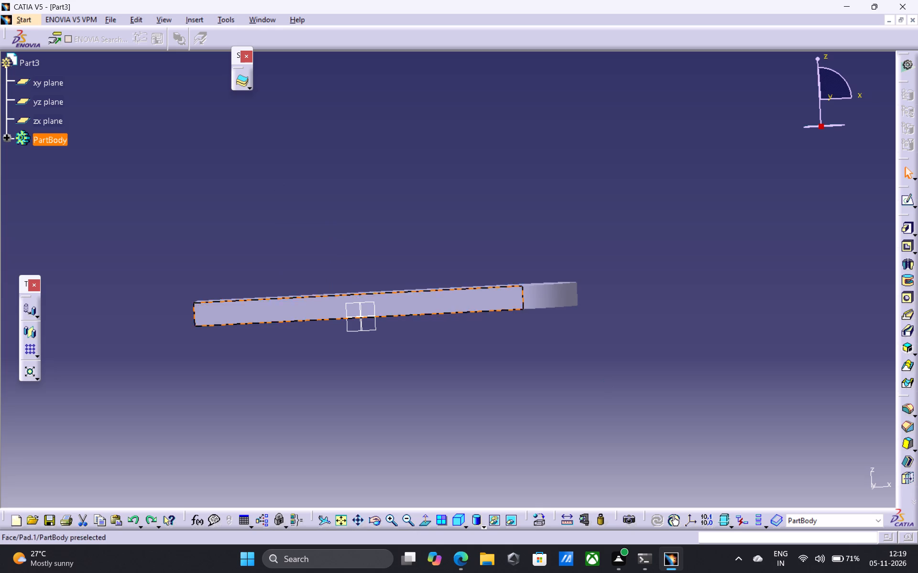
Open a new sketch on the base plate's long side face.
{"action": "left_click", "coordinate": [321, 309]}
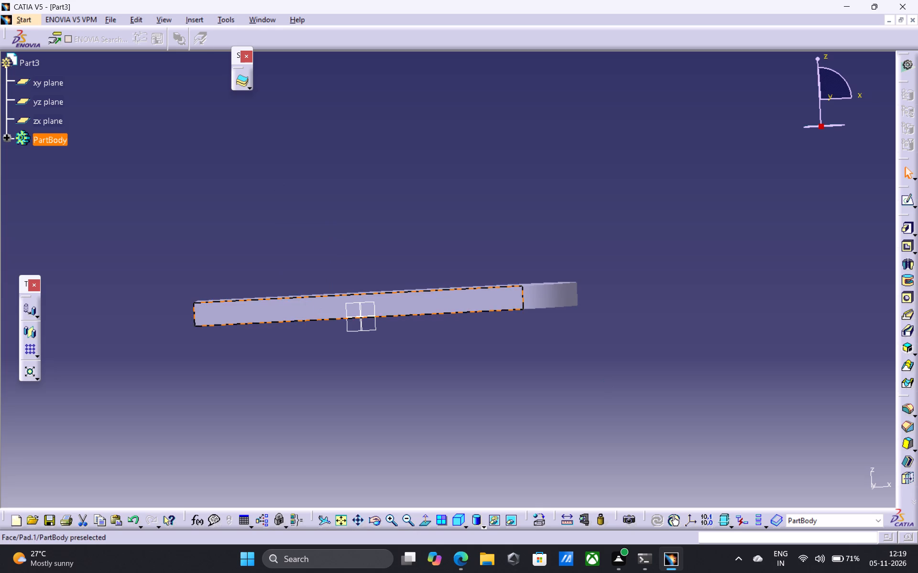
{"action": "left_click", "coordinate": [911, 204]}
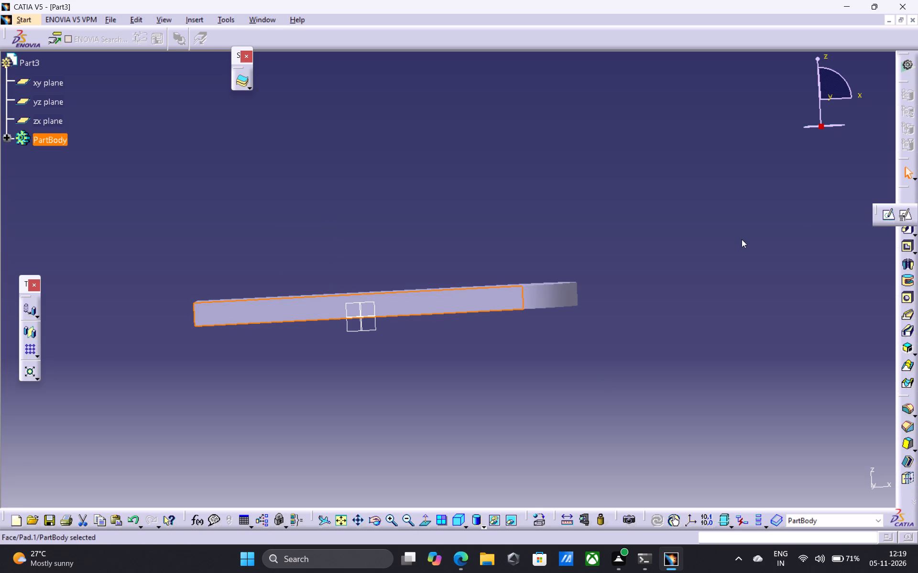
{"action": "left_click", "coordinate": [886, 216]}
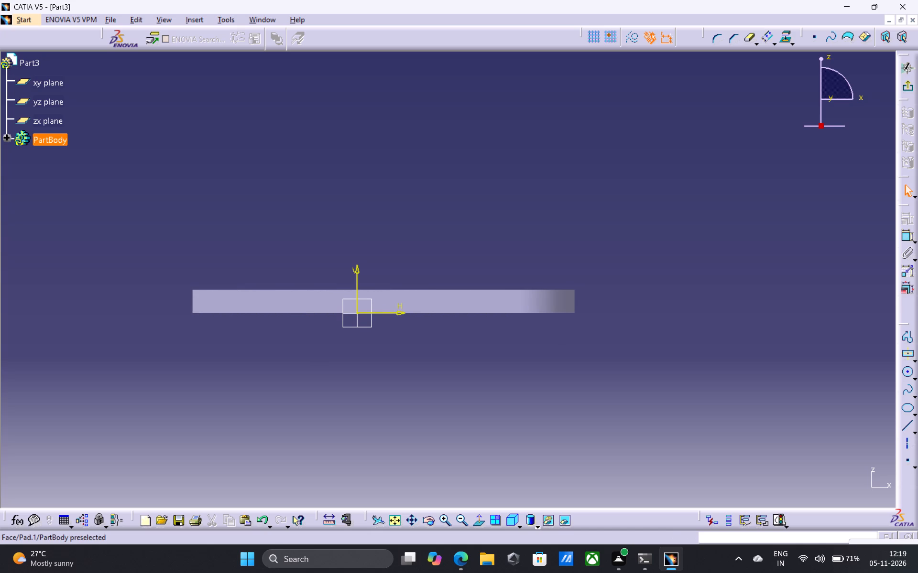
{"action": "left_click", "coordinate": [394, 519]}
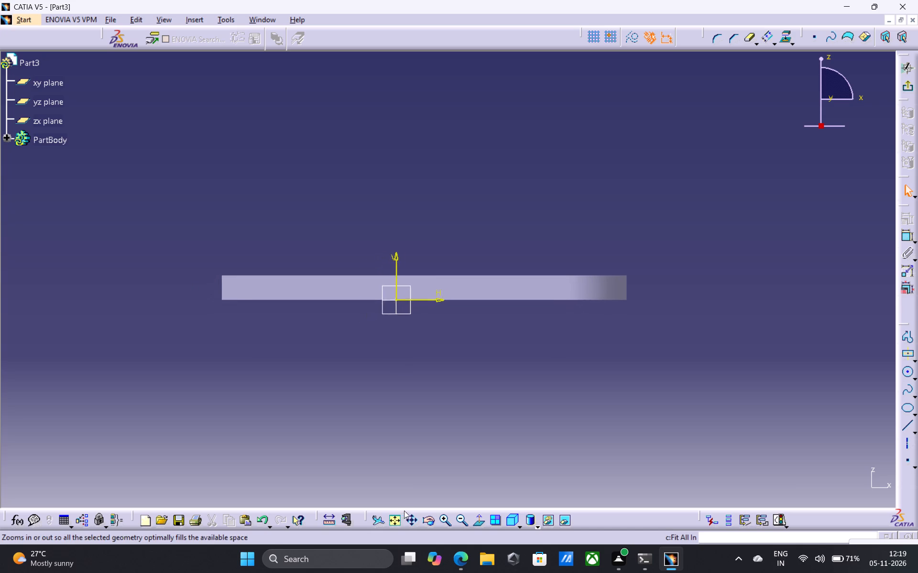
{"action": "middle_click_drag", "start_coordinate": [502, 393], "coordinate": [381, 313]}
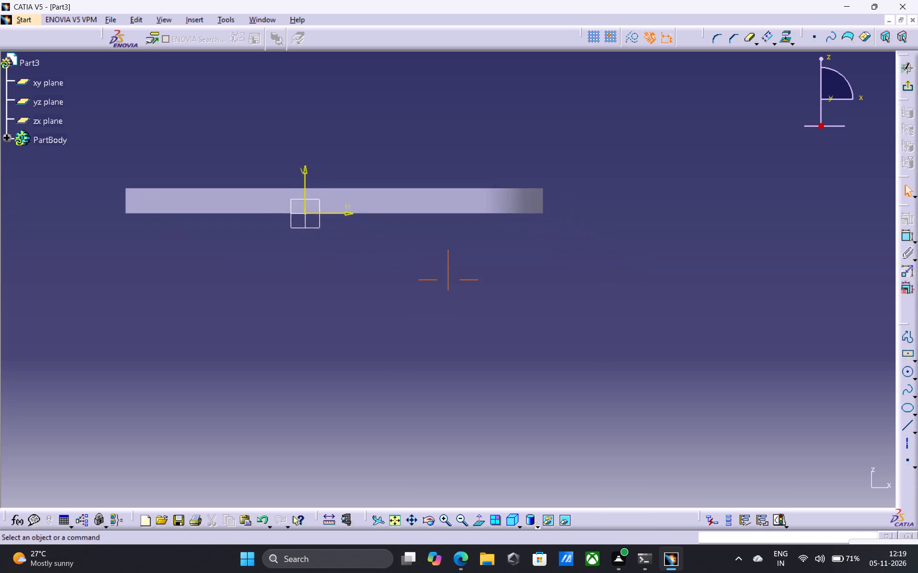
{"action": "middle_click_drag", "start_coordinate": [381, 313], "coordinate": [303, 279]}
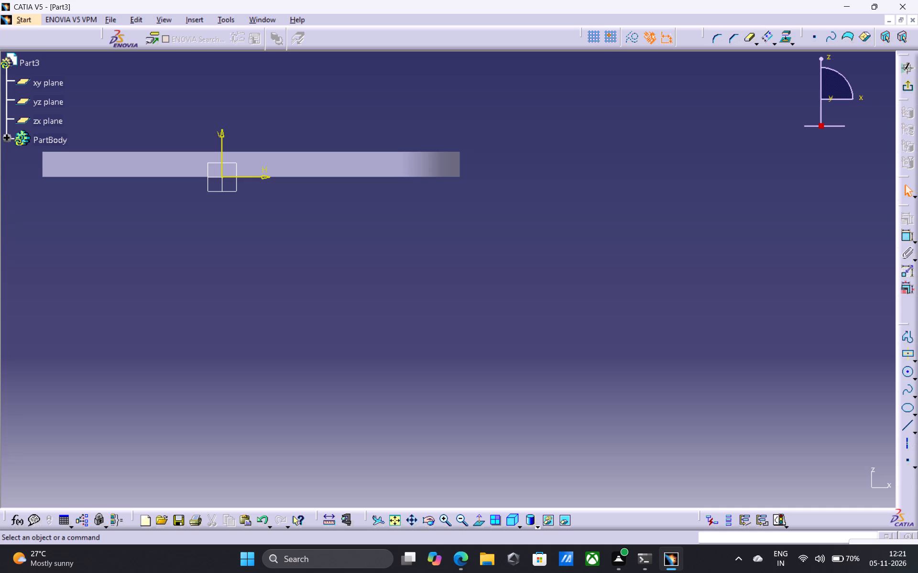
Undo the side-face sketch and the base plate's pad, keeping only the plate's outline sketch.
{"action": "key", "text": "ctrl+z"}
{"action": "key", "text": "ctrl+z"}
{"action": "key", "text": "ctrl+z"}
{"action": "key", "text": "ctrl+z"}
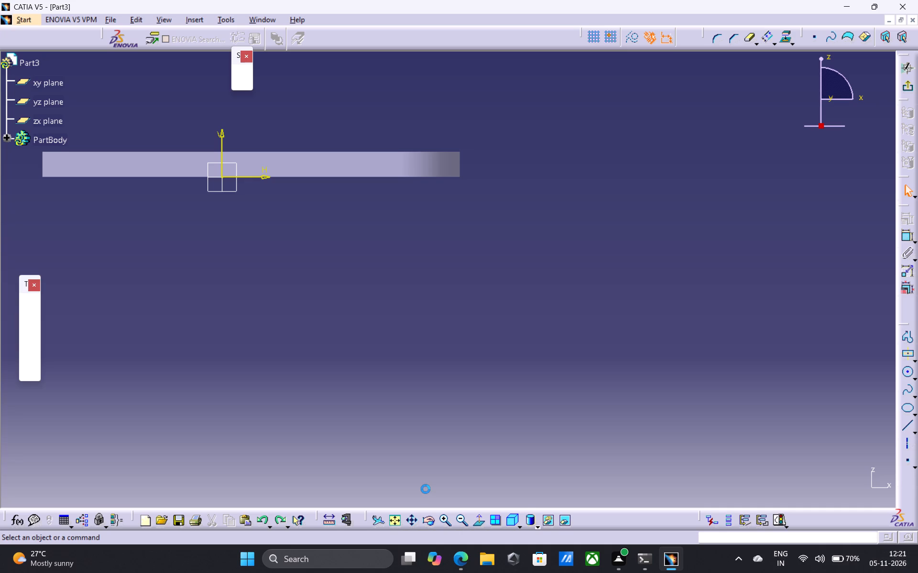
{"action": "key", "text": "ctrl+z"}
{"action": "key", "text": "Escape"}
{"action": "key", "text": "Escape"}
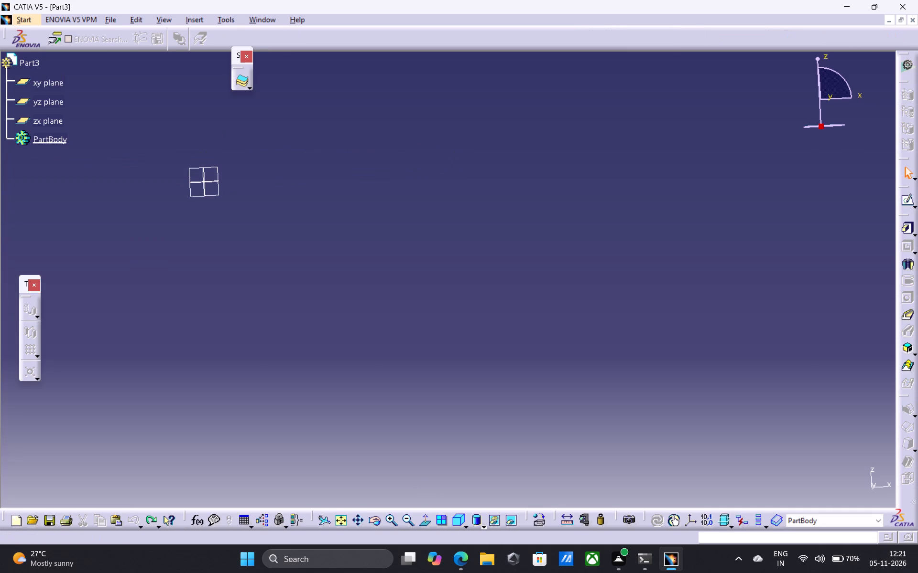
{"action": "key", "text": "ctrl+y"}
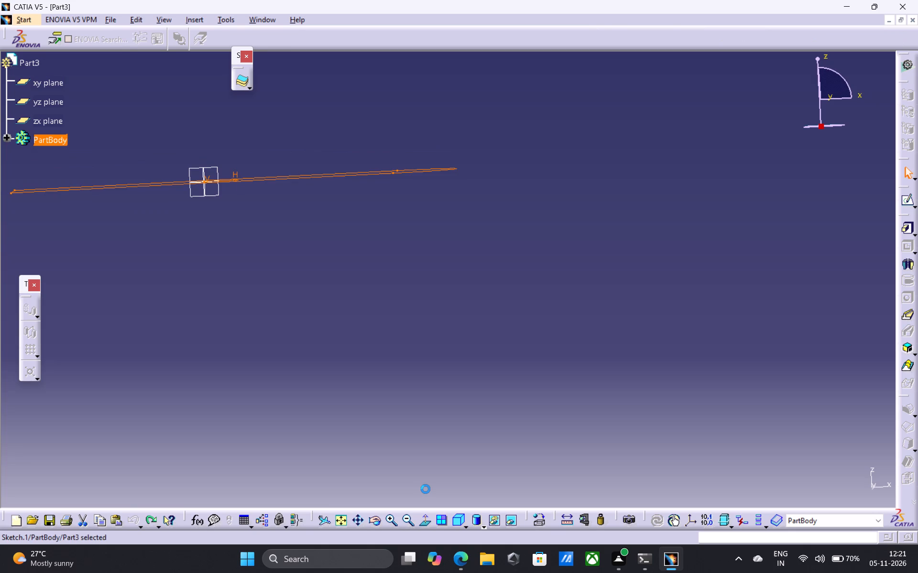
Pad the plate outline sketch again with mirrored extent and a length of 5.5 mm.
{"action": "left_click", "coordinate": [390, 516]}
{"action": "left_click", "coordinate": [343, 522]}
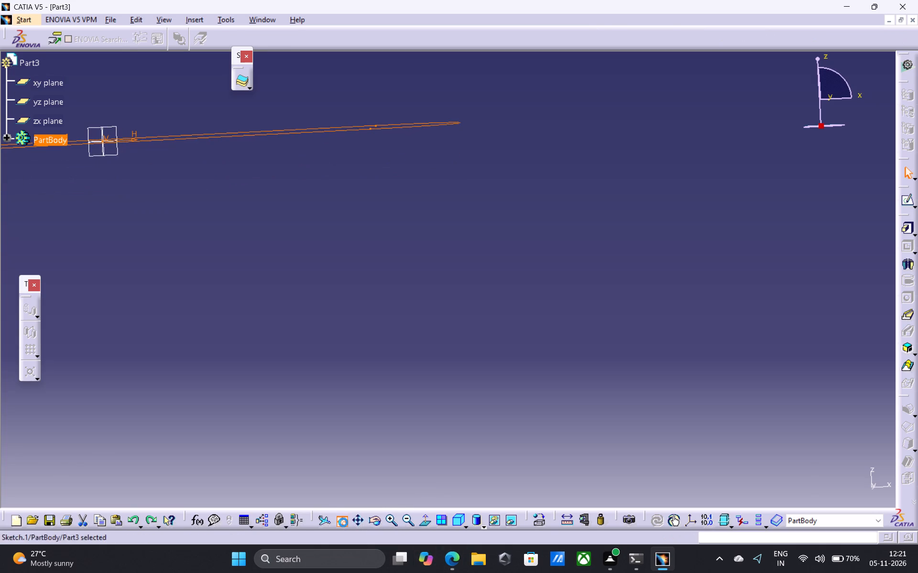
{"action": "left_click", "coordinate": [908, 231]}
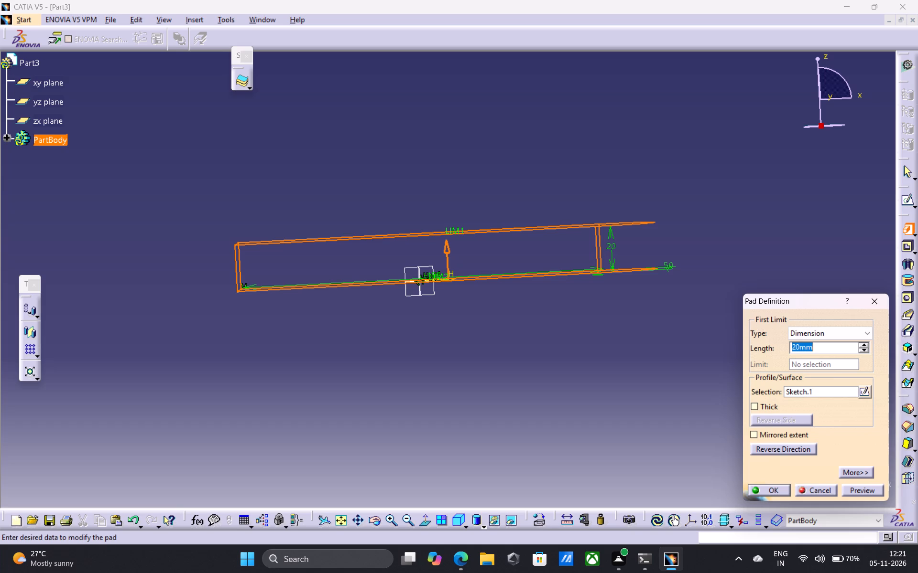
{"action": "left_click", "coordinate": [756, 433]}
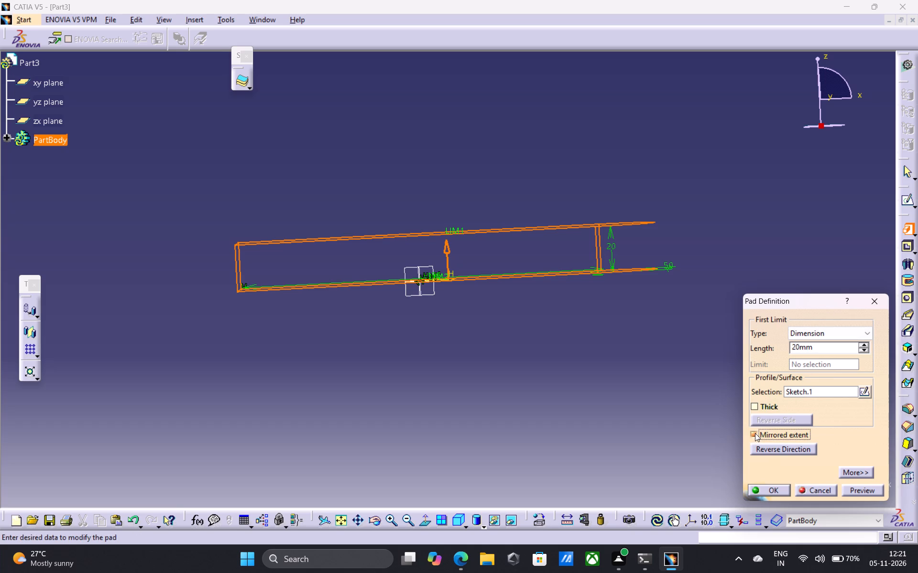
{"action": "left_click", "coordinate": [800, 347]}
{"action": "key", "text": "BackSpace"}
{"action": "key", "text": "BackSpace"}
{"action": "key", "text": "BackSpace"}
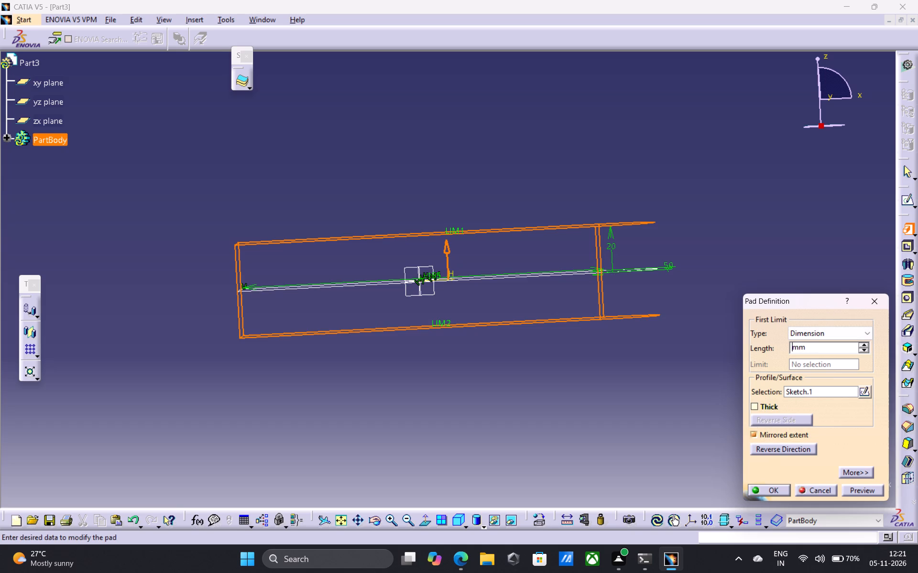
{"action": "type", "text": "5.5"}
{"action": "key", "text": "Return"}
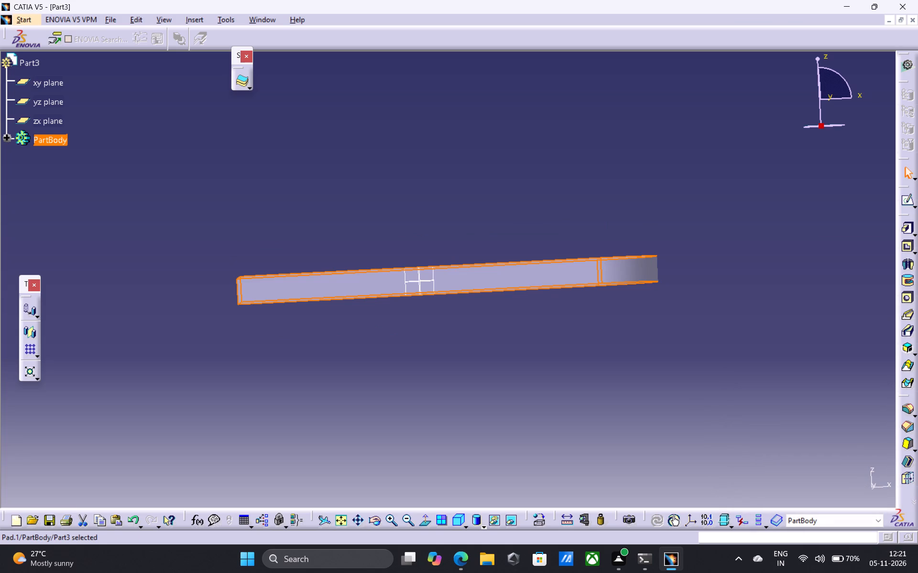
Start a new sketch on the long straight side face of the plate.
{"action": "left_click", "coordinate": [371, 520]}
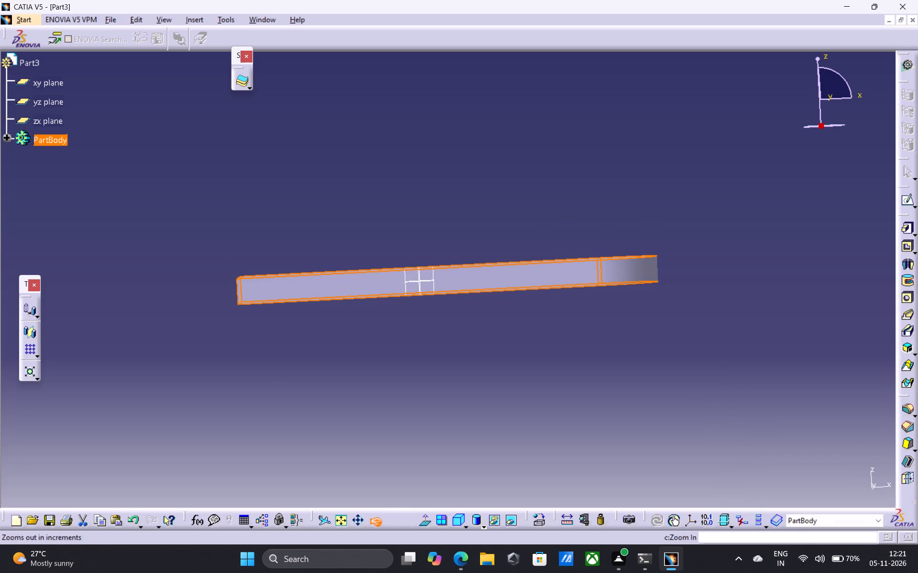
{"action": "left_click_drag", "start_coordinate": [483, 357], "coordinate": [509, 362]}
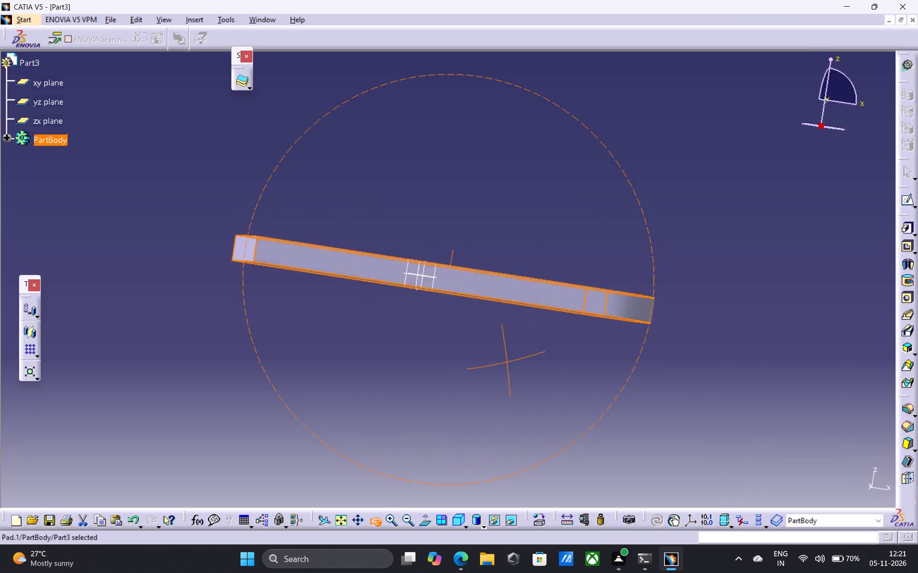
{"action": "left_click_drag", "start_coordinate": [509, 362], "coordinate": [538, 350]}
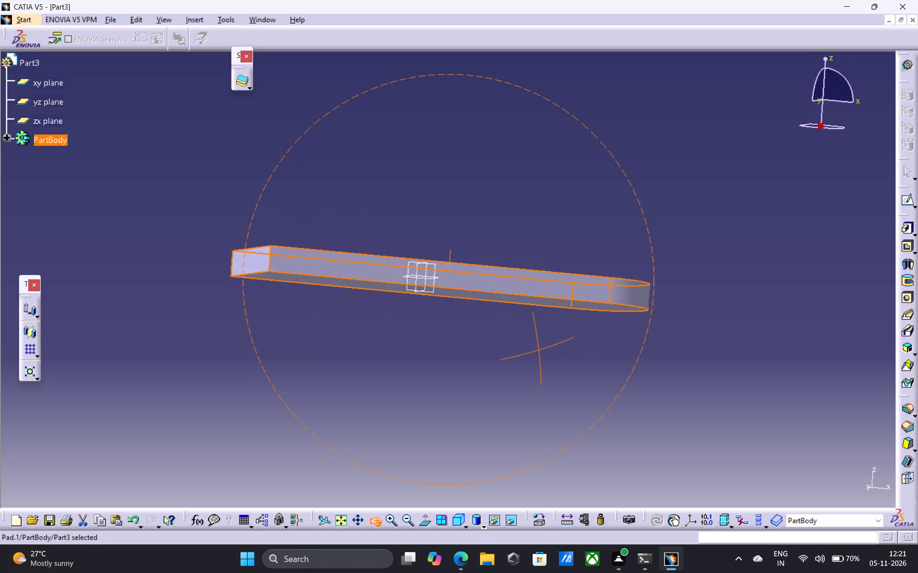
{"action": "left_click_drag", "start_coordinate": [538, 350], "coordinate": [468, 374]}
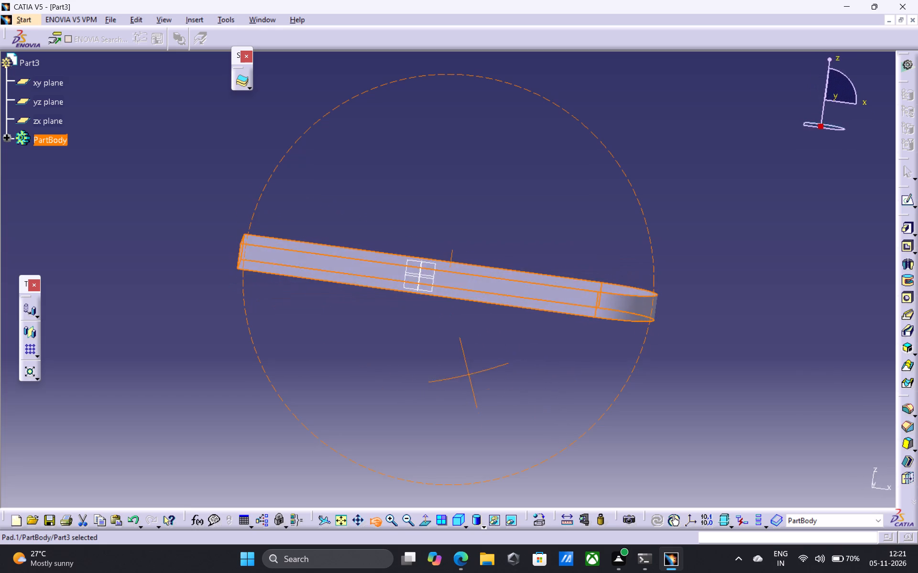
{"action": "left_click_drag", "start_coordinate": [468, 374], "coordinate": [524, 361]}
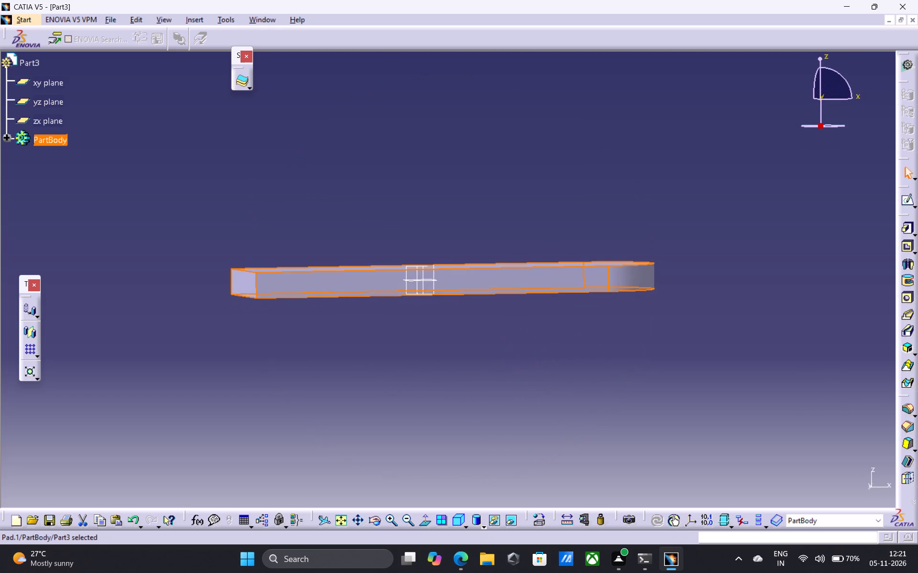
{"action": "key", "text": "Escape"}
{"action": "key", "text": "Escape"}
{"action": "key", "text": "Escape"}
{"action": "key", "text": "Escape"}
{"action": "left_click", "coordinate": [362, 282]}
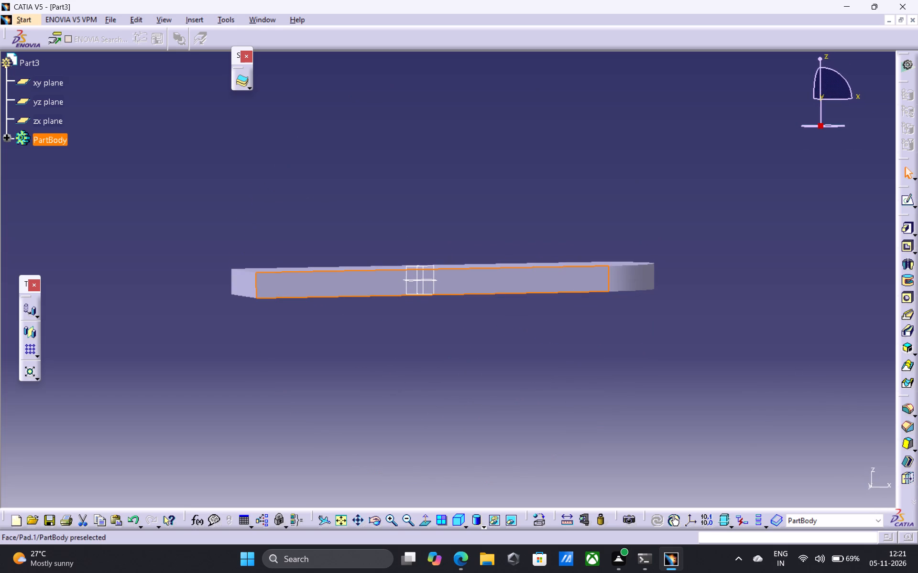
{"action": "left_click", "coordinate": [904, 203]}
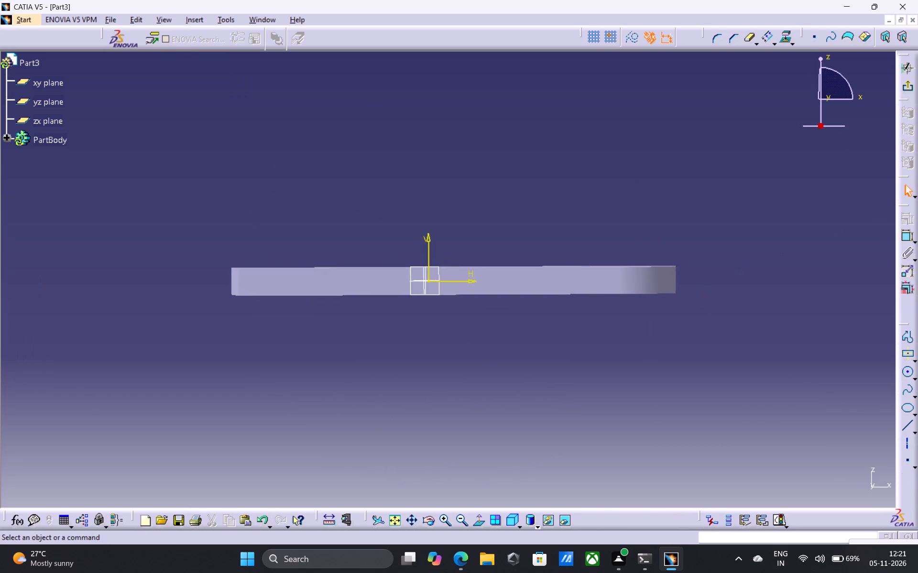
{"action": "middle_click_drag", "start_coordinate": [788, 328], "coordinate": [705, 212]}
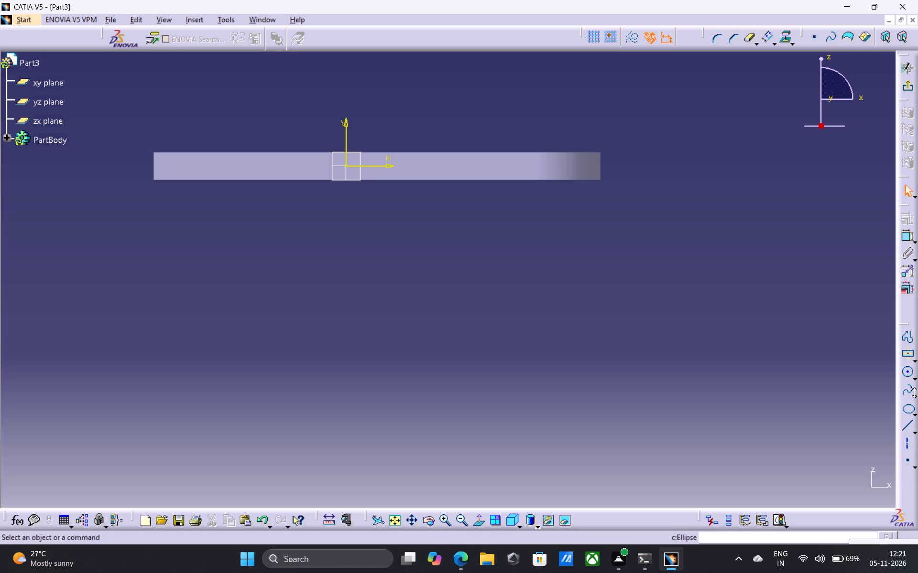
Draw a circle of about 14 mm radius below the plate, beyond its rounded end.
{"action": "left_click", "coordinate": [909, 372]}
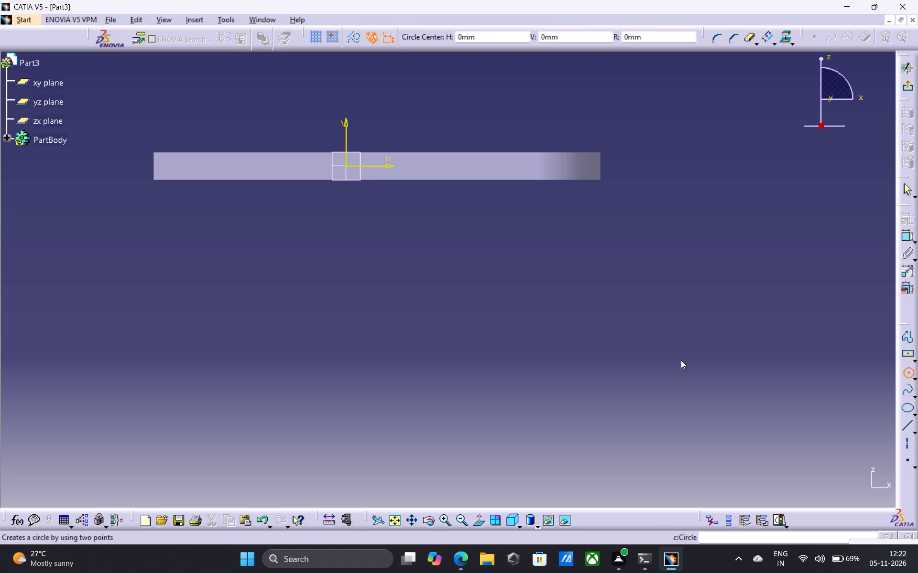
{"action": "left_click", "coordinate": [681, 360]}
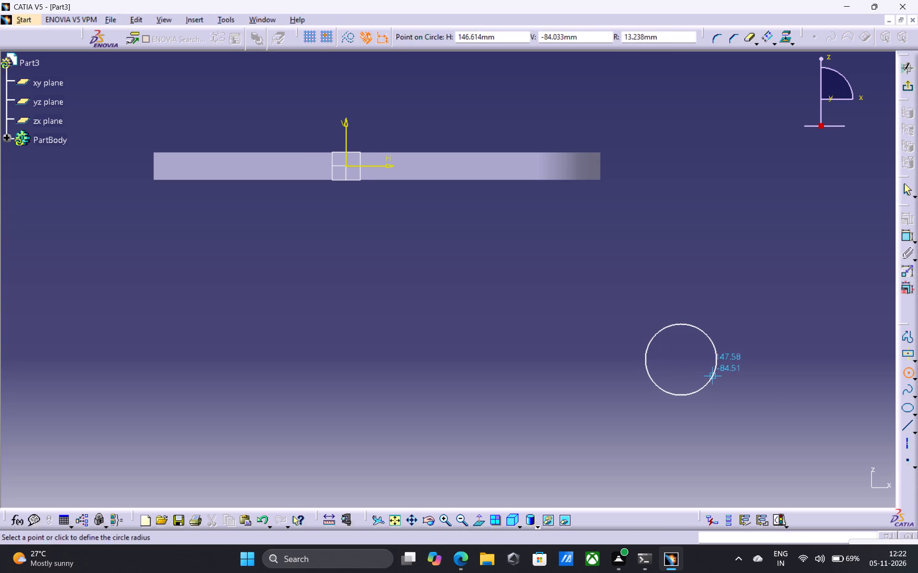
{"action": "left_click", "coordinate": [712, 374]}
Dimension the circle as a diameter and set it to 37 mm.
{"action": "scroll", "coordinate": [702, 373], "scroll_direction": "down", "scroll_amount": 1}
{"action": "middle_click_drag", "start_coordinate": [702, 373], "coordinate": [691, 320]}
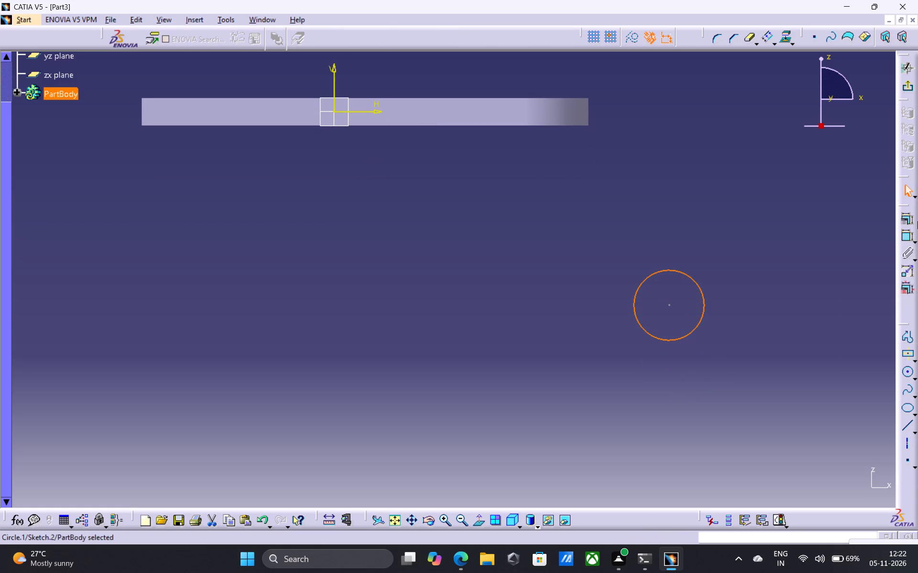
{"action": "left_click", "coordinate": [905, 231]}
{"action": "left_click", "coordinate": [770, 273]}
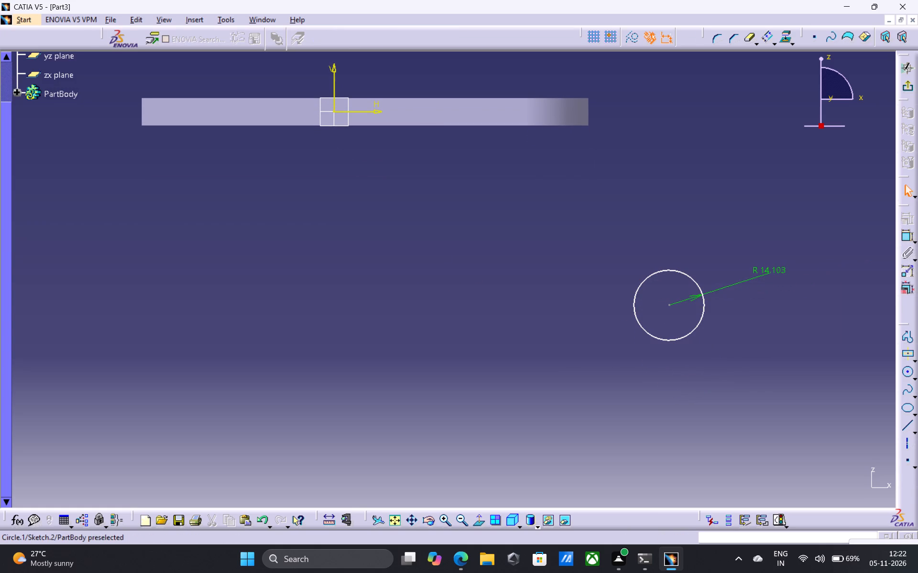
{"action": "double_click", "coordinate": [770, 269]}
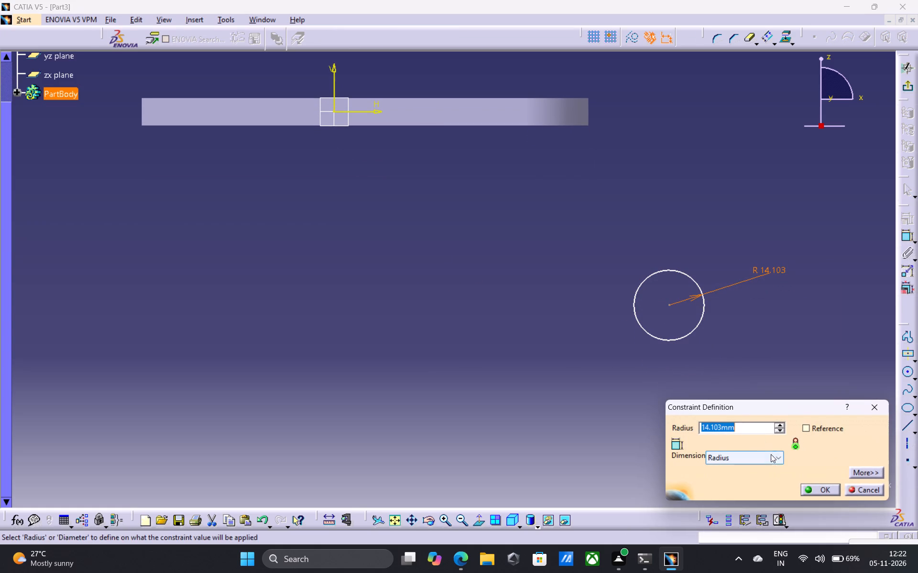
{"action": "left_click", "coordinate": [778, 456]}
{"action": "left_click", "coordinate": [752, 480]}
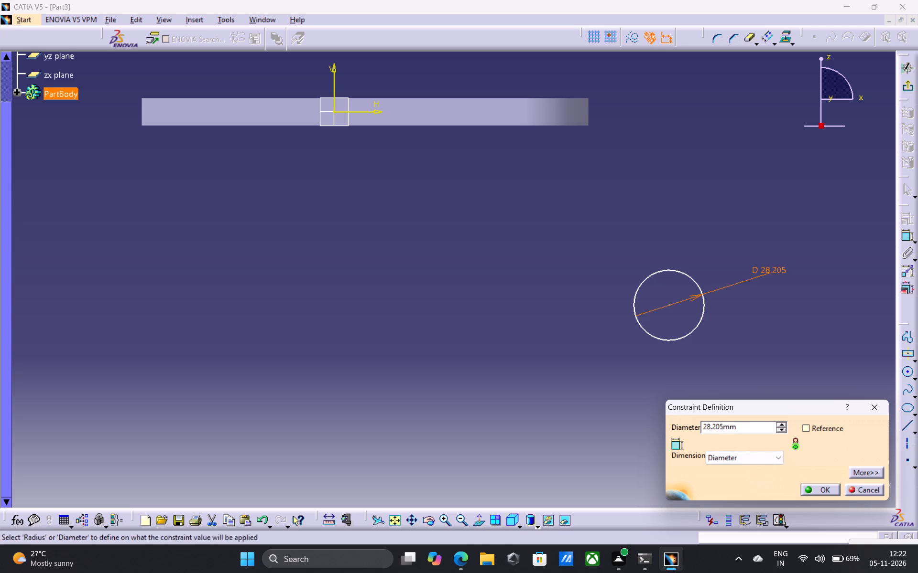
{"action": "left_click", "coordinate": [723, 423]}
{"action": "key", "text": "BackSpace"}
{"action": "key", "text": "BackSpace"}
{"action": "key", "text": "BackSpace"}
{"action": "key", "text": "BackSpace"}
{"action": "key", "text": "BackSpace"}
{"action": "key", "text": "BackSpace"}
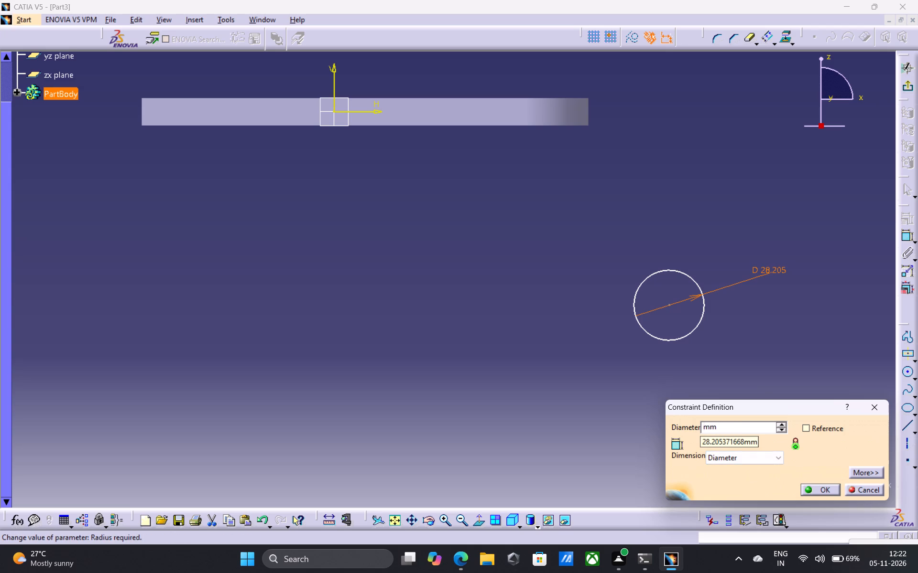
{"action": "type", "text": "37"}
{"action": "key", "text": "Return"}
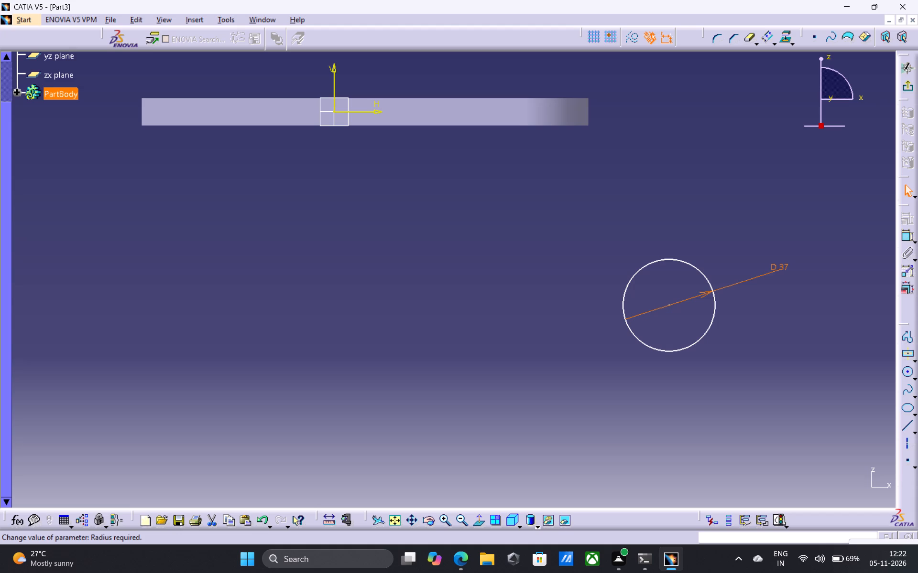
Draw two vertical lines about 68 mm long, one on each side of the circle, starting level with its centre and running downward.
{"action": "middle_click_drag", "start_coordinate": [698, 370], "coordinate": [690, 326]}
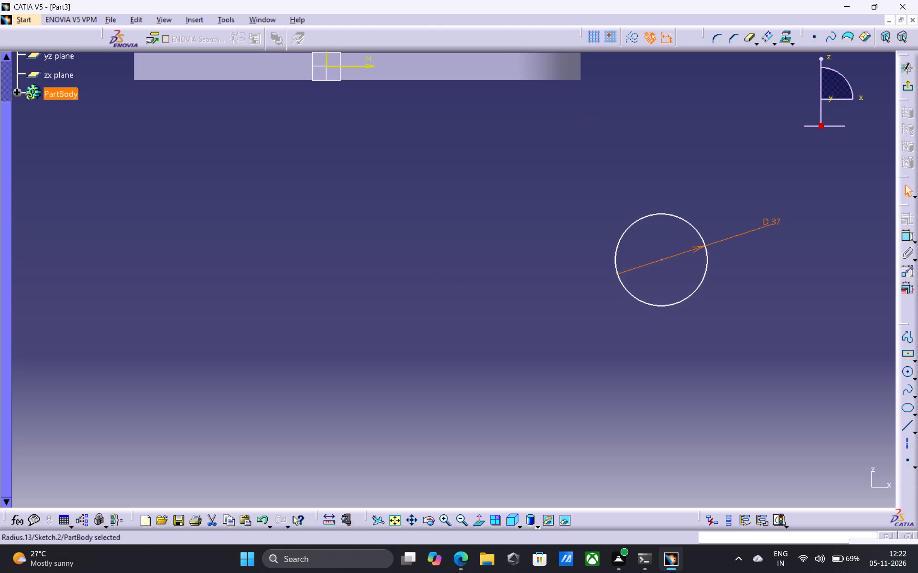
{"action": "left_click", "coordinate": [907, 426]}
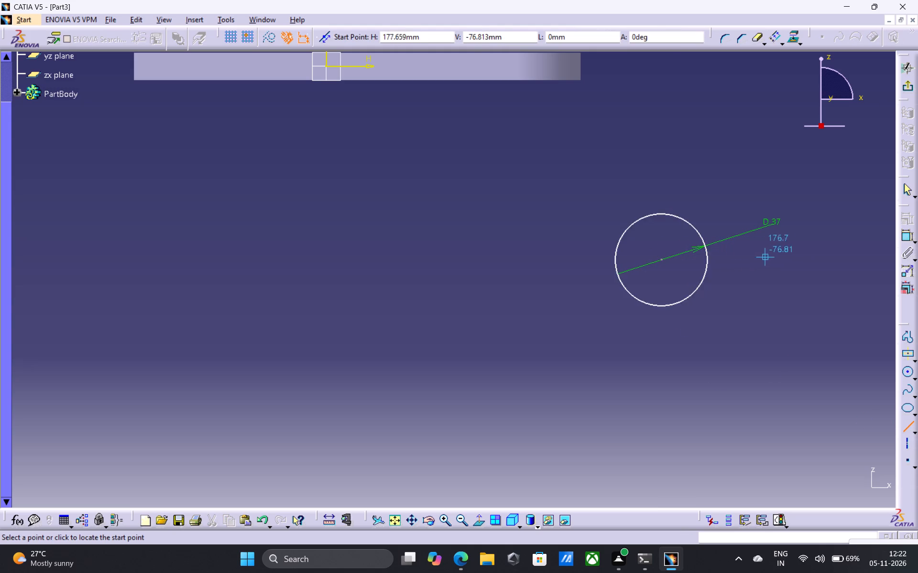
{"action": "left_click", "coordinate": [748, 260]}
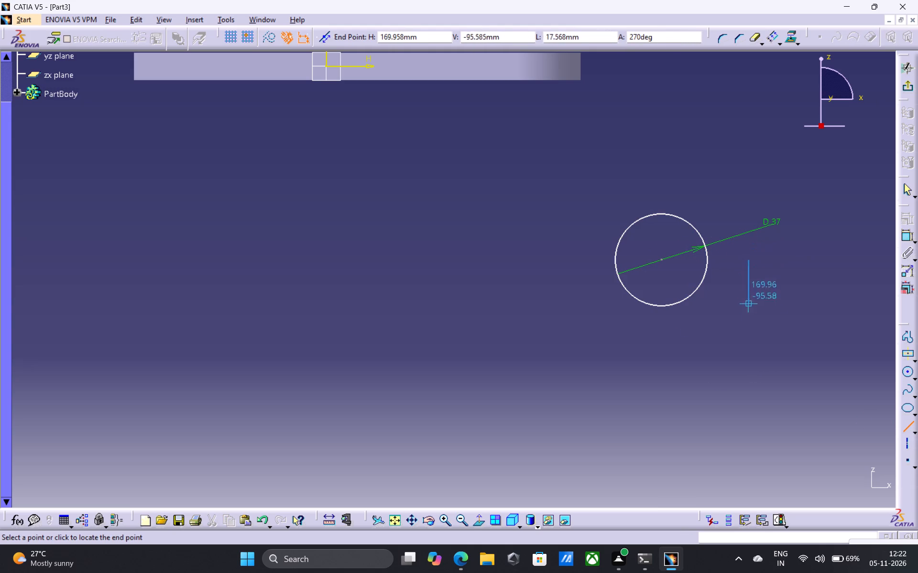
{"action": "left_click", "coordinate": [746, 429]}
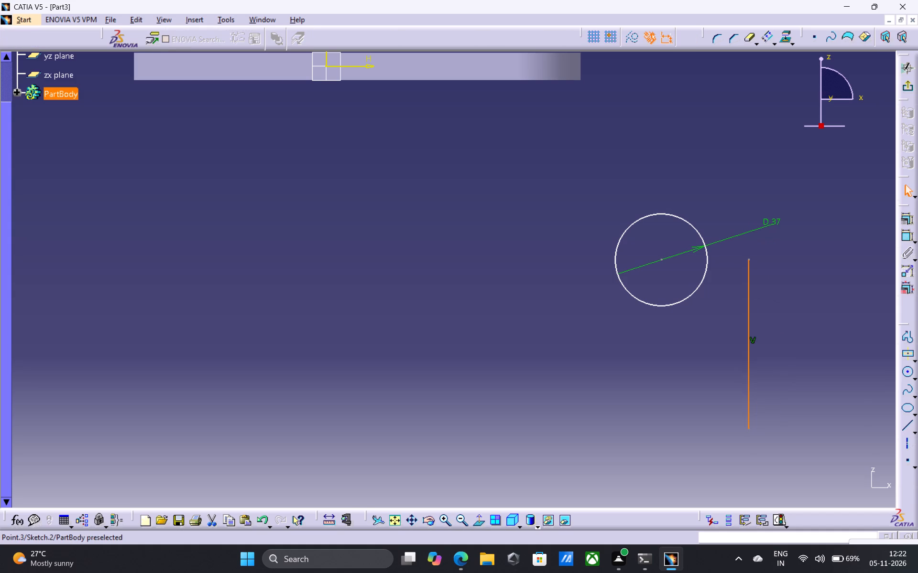
{"action": "left_click", "coordinate": [906, 428]}
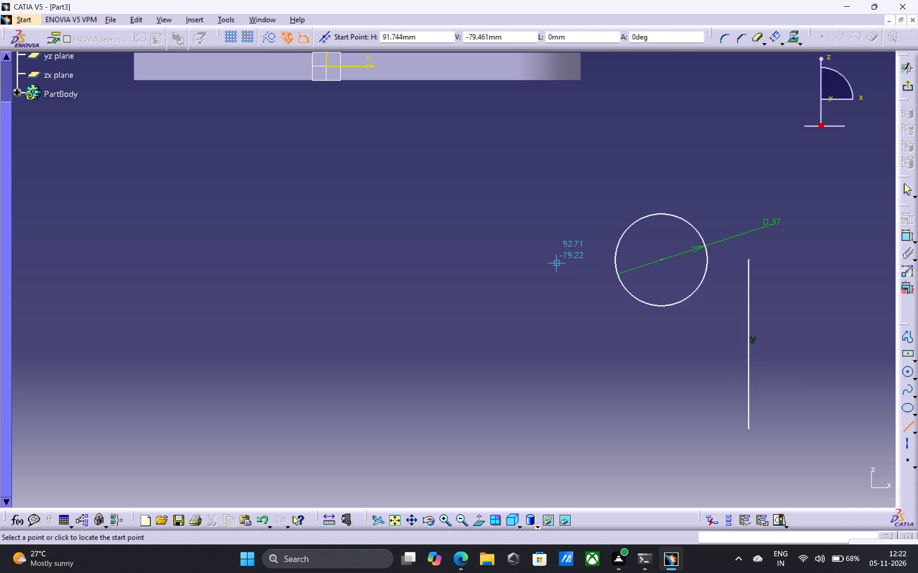
{"action": "left_click", "coordinate": [578, 262]}
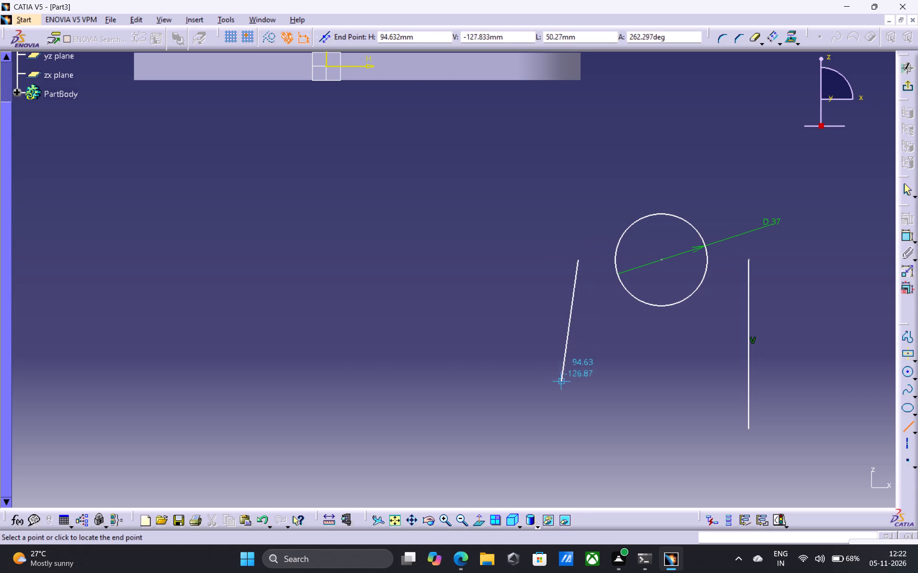
{"action": "left_click", "coordinate": [580, 429]}
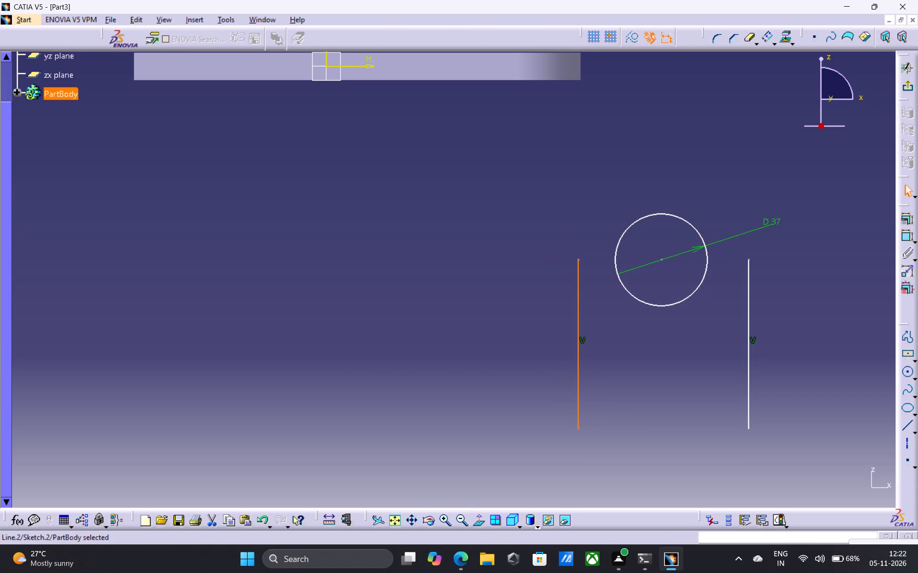
{"action": "key", "text": "Escape"}
{"action": "key", "text": "Escape"}
{"action": "key", "text": "Escape"}
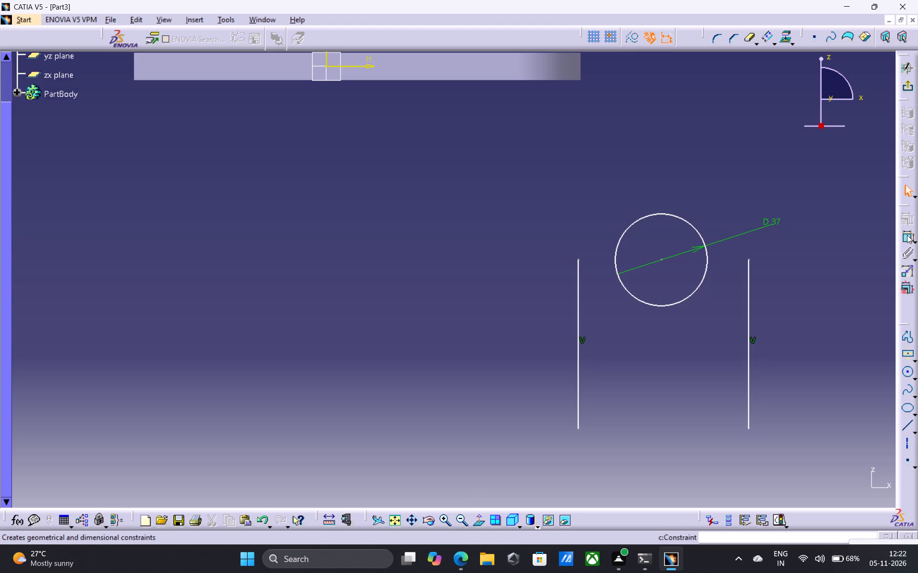
Make both vertical lines tangent to the 37 mm circle.
{"action": "left_click", "coordinate": [577, 350], "text": "ctrl"}
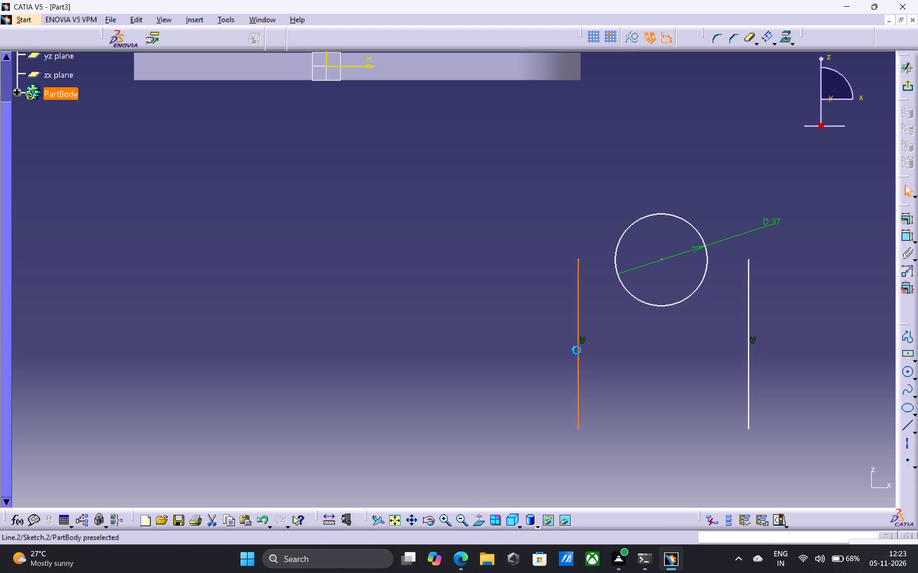
{"action": "left_click", "coordinate": [647, 302], "text": "ctrl"}
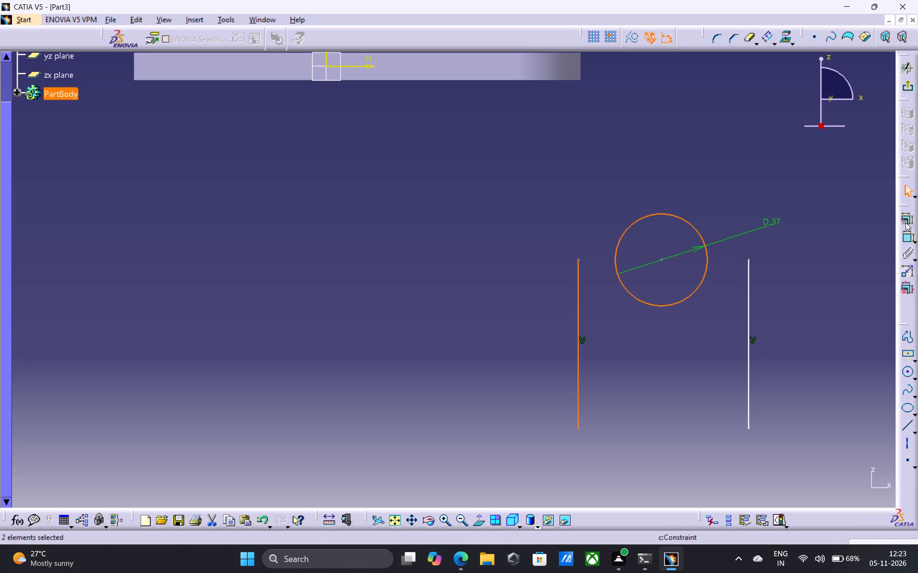
{"action": "left_click", "coordinate": [905, 221]}
{"action": "left_click", "coordinate": [828, 401]}
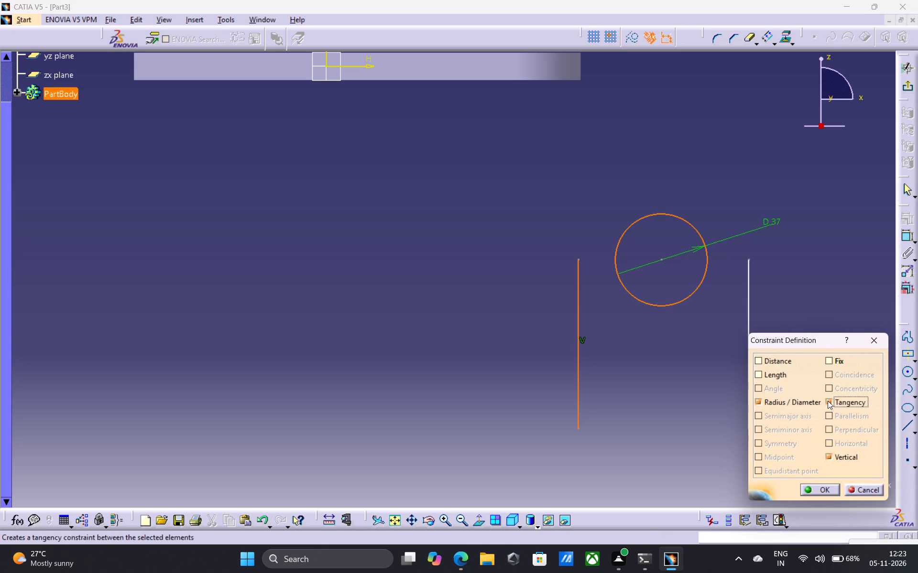
{"action": "left_click", "coordinate": [810, 493]}
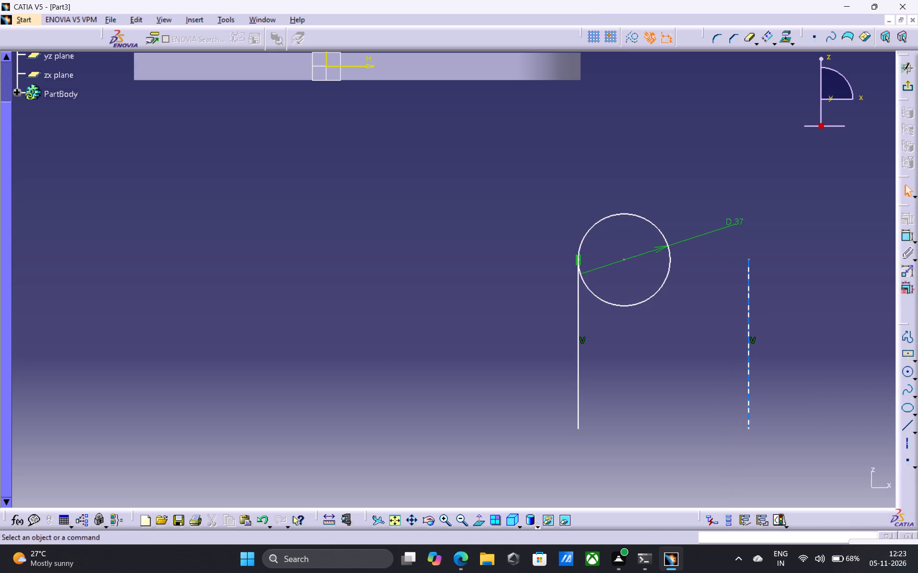
{"action": "left_click", "coordinate": [748, 361]}
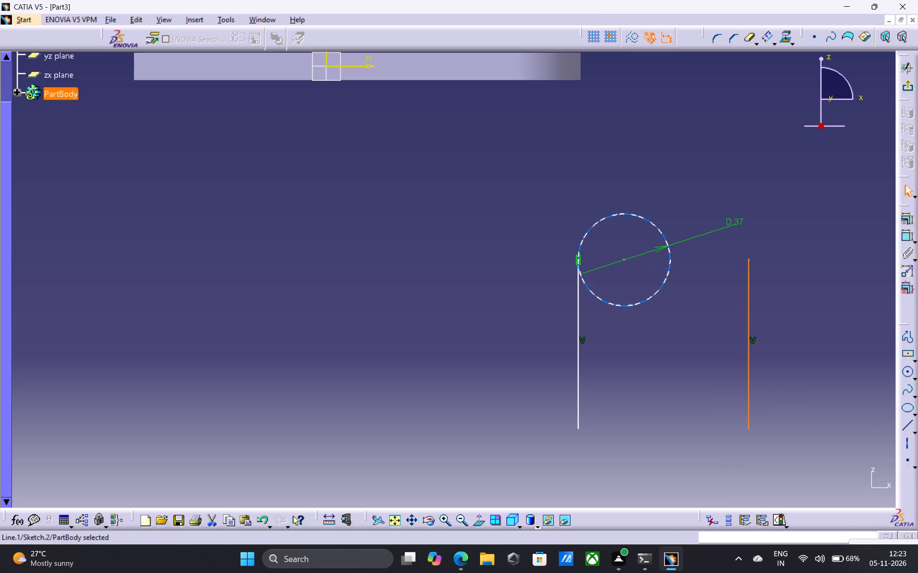
{"action": "left_click", "coordinate": [657, 290], "text": "ctrl"}
{"action": "left_click", "coordinate": [904, 217]}
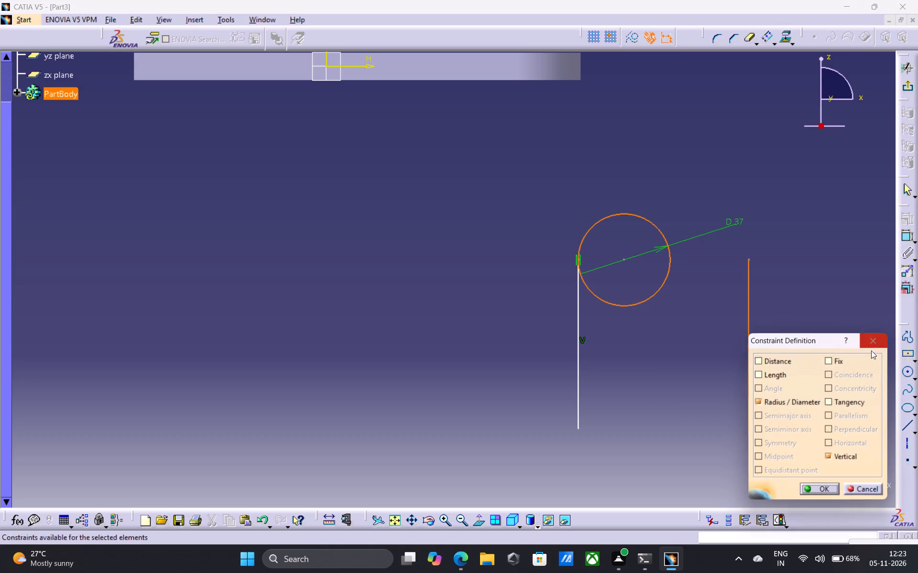
{"action": "left_click", "coordinate": [828, 399]}
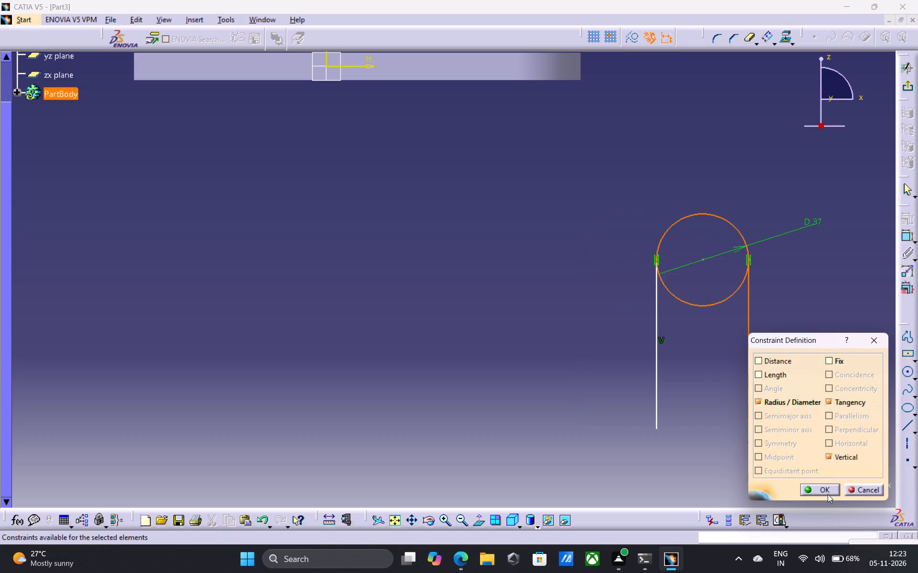
{"action": "left_click", "coordinate": [828, 494]}
{"action": "key", "text": "Escape"}
{"action": "key", "text": "Escape"}
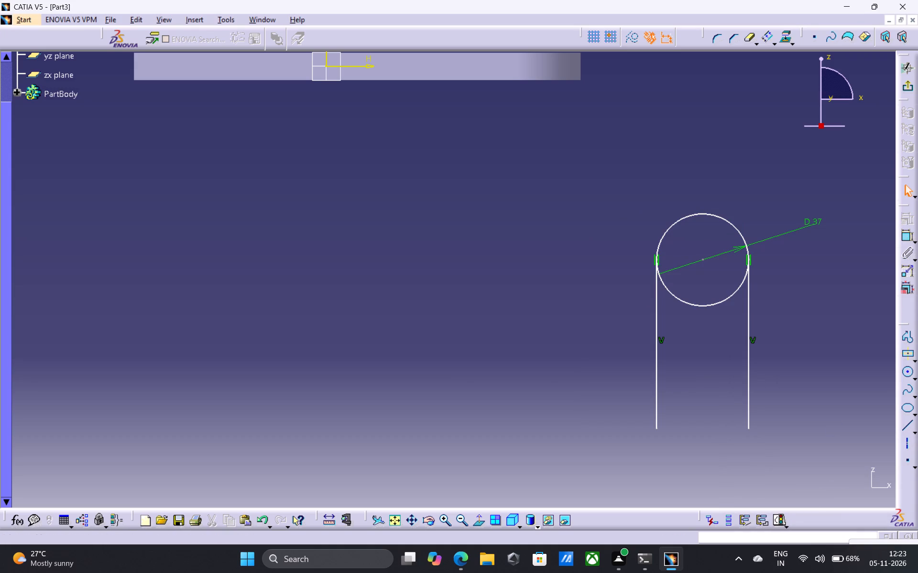
Dimension the length of the right-hand vertical line, placing the dimension outside the profile.
{"action": "double_click", "coordinate": [904, 240]}
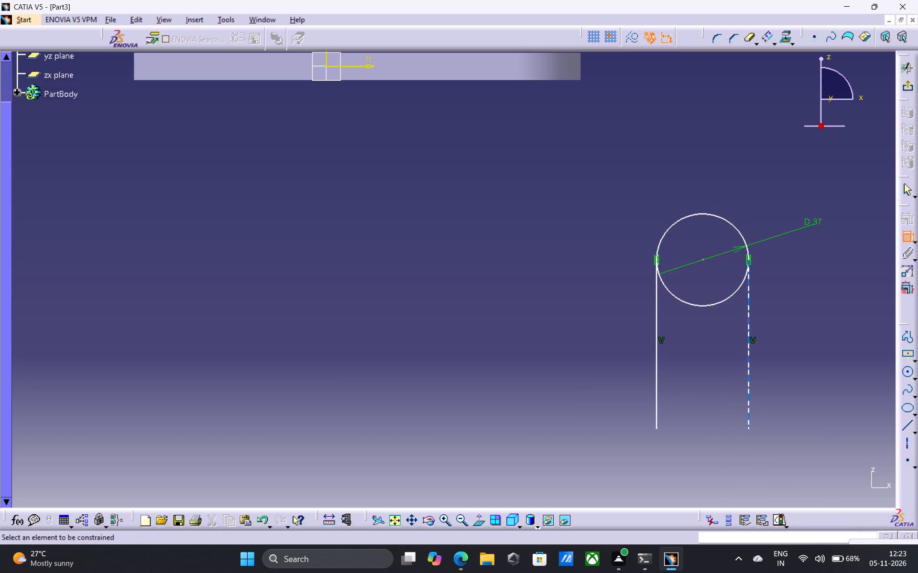
{"action": "left_click", "coordinate": [750, 344]}
{"action": "left_click", "coordinate": [808, 340]}
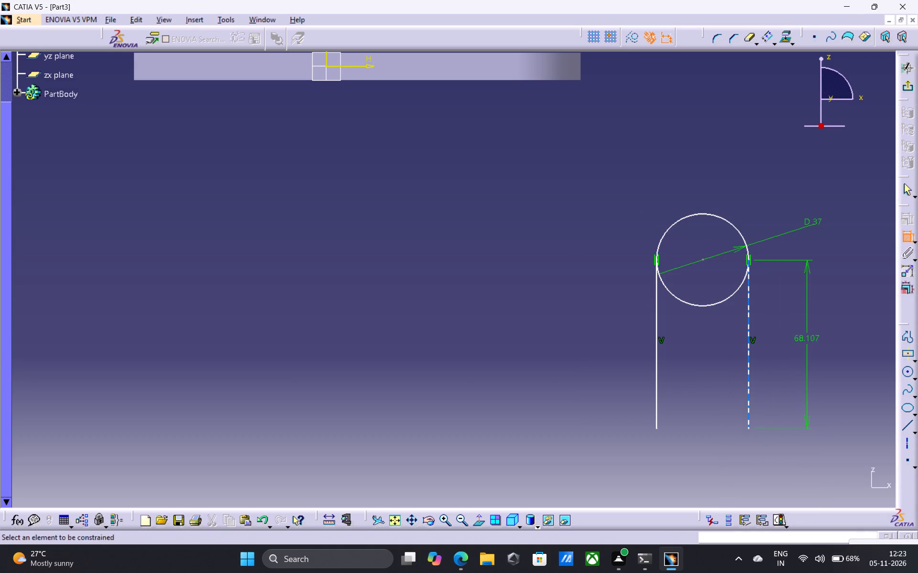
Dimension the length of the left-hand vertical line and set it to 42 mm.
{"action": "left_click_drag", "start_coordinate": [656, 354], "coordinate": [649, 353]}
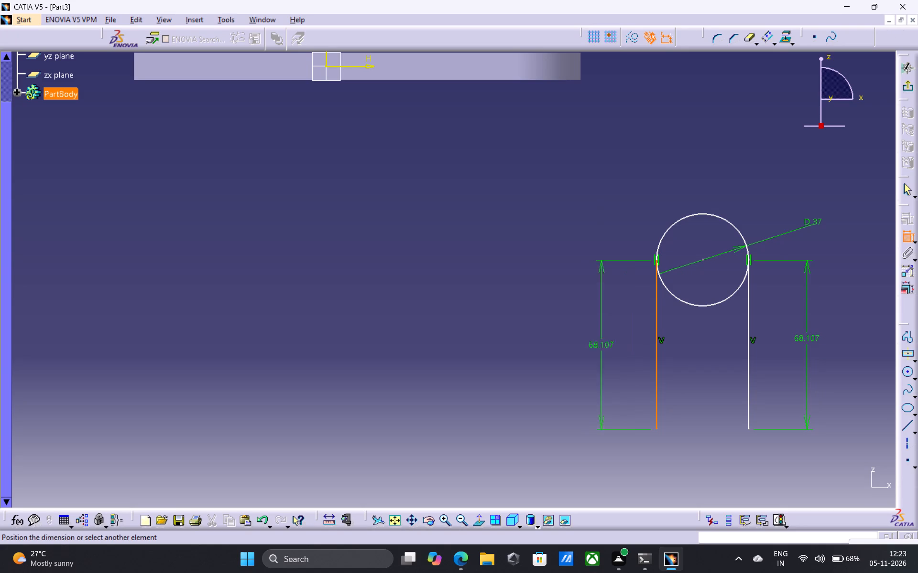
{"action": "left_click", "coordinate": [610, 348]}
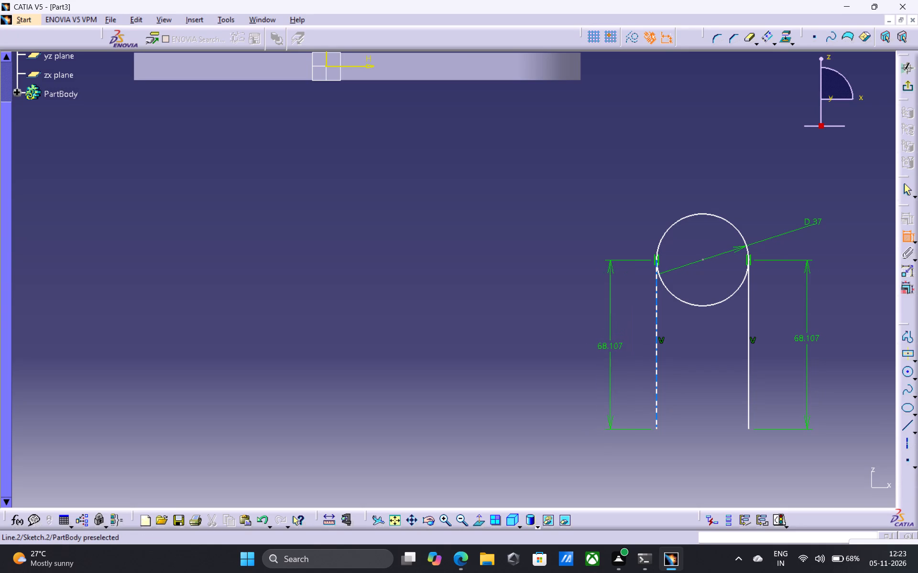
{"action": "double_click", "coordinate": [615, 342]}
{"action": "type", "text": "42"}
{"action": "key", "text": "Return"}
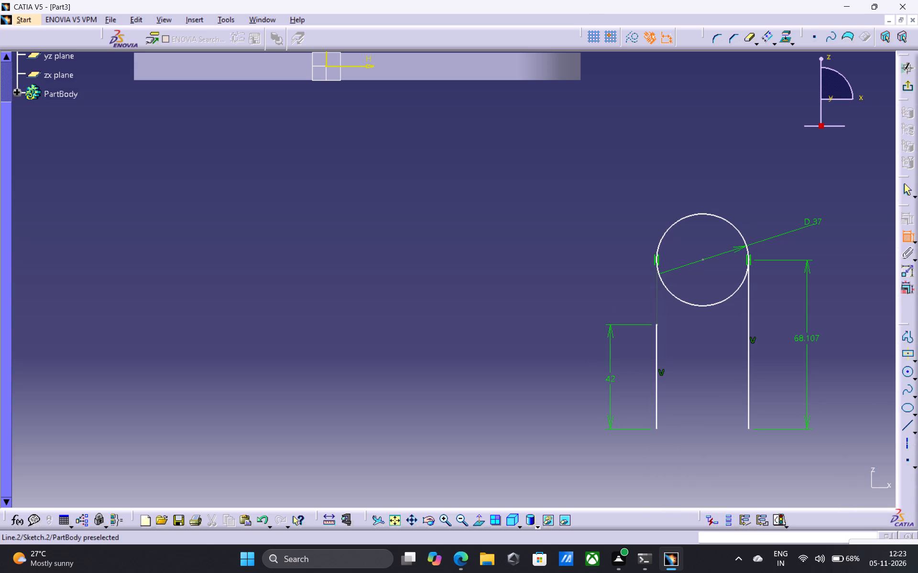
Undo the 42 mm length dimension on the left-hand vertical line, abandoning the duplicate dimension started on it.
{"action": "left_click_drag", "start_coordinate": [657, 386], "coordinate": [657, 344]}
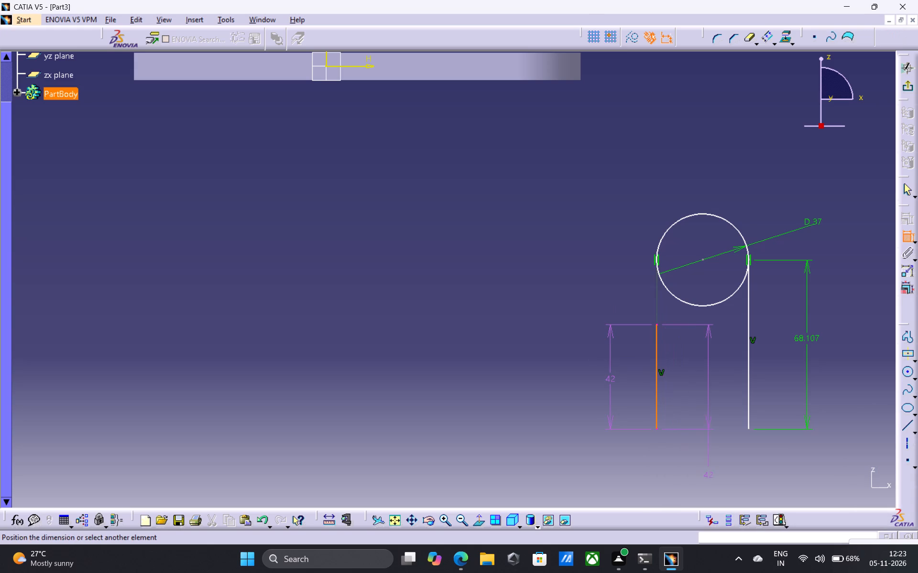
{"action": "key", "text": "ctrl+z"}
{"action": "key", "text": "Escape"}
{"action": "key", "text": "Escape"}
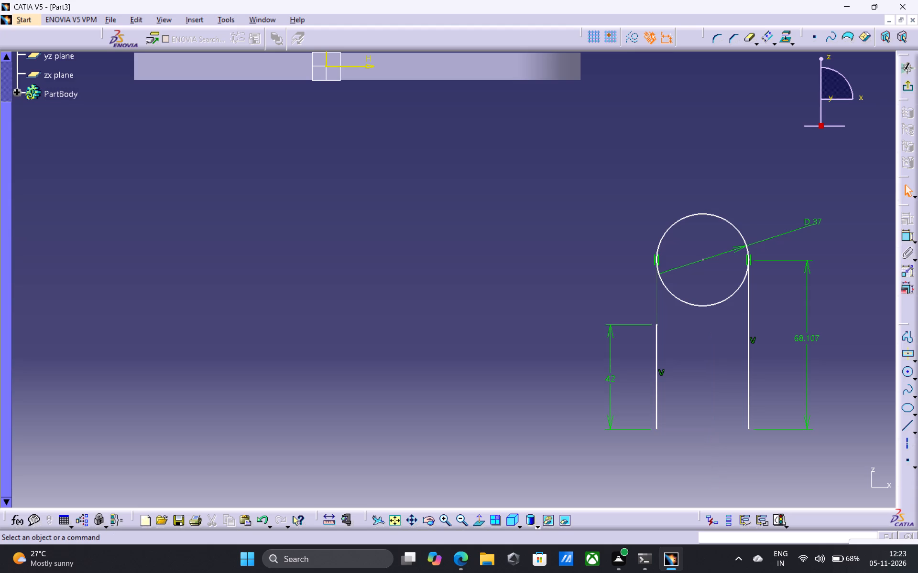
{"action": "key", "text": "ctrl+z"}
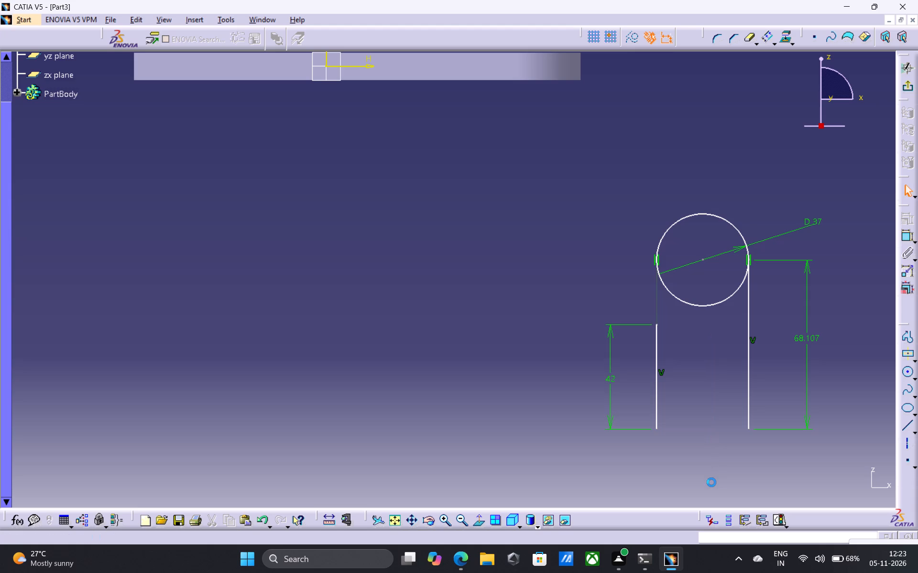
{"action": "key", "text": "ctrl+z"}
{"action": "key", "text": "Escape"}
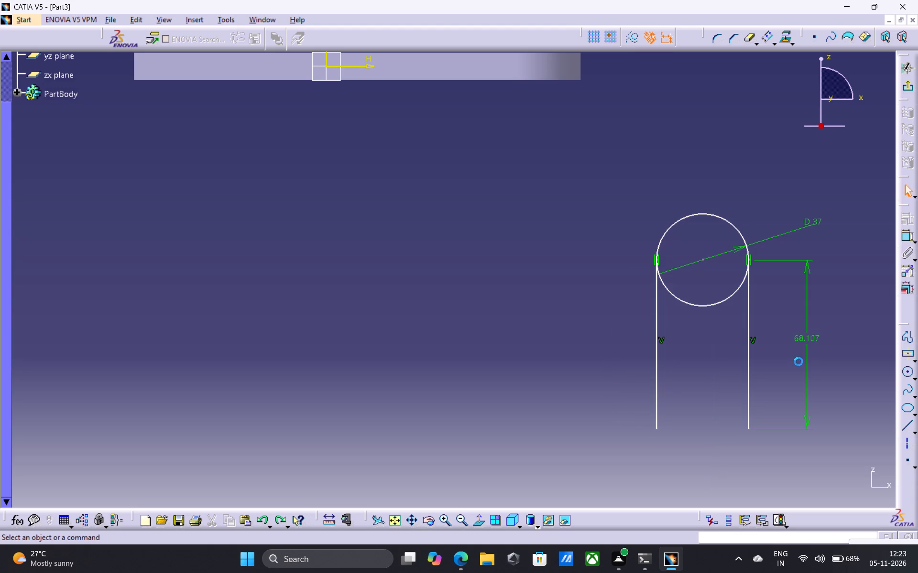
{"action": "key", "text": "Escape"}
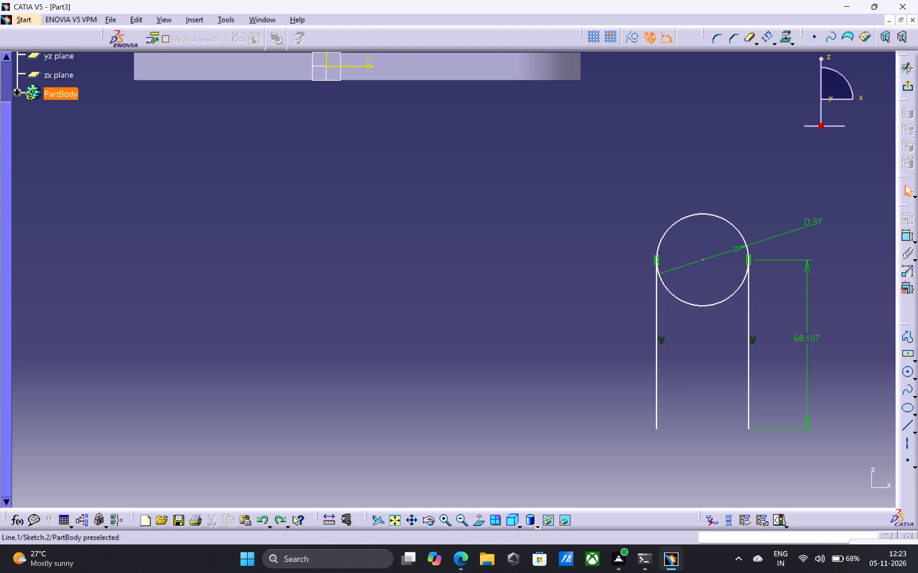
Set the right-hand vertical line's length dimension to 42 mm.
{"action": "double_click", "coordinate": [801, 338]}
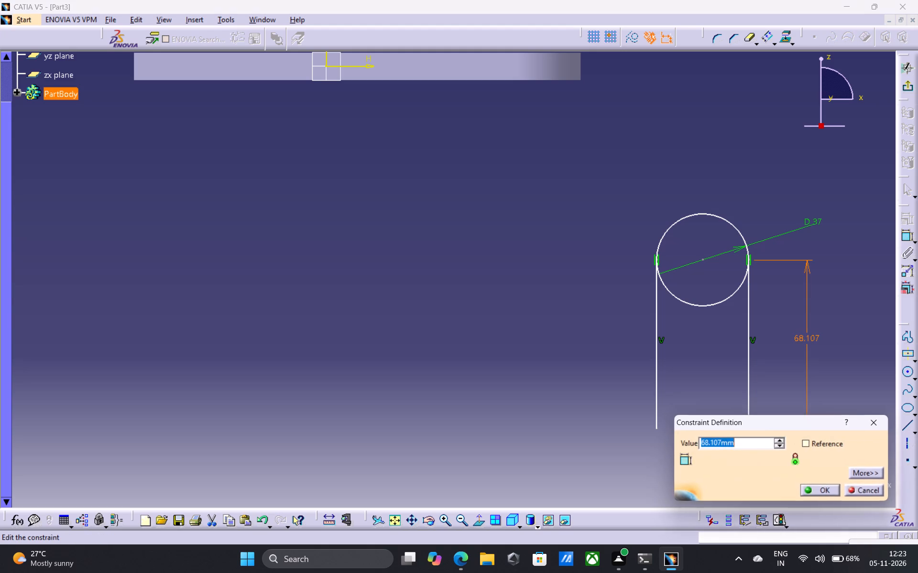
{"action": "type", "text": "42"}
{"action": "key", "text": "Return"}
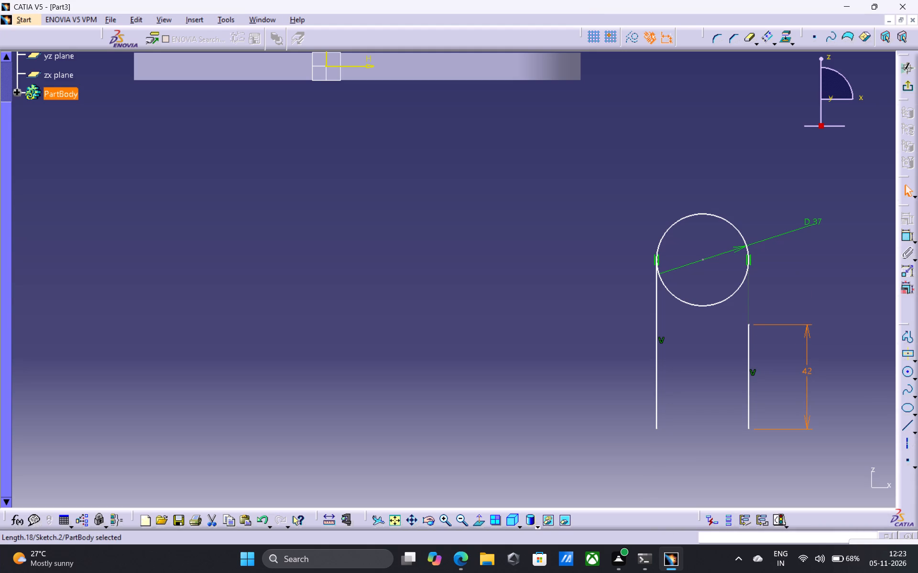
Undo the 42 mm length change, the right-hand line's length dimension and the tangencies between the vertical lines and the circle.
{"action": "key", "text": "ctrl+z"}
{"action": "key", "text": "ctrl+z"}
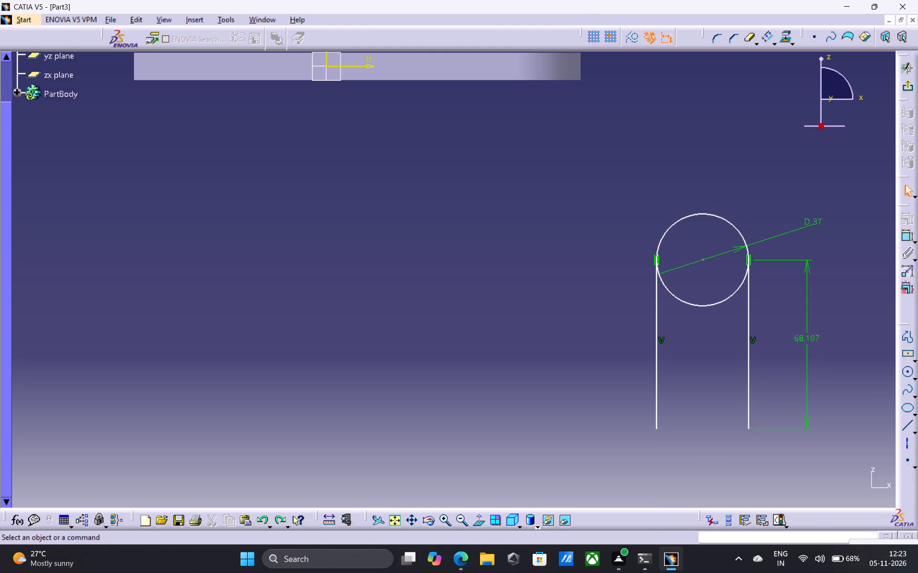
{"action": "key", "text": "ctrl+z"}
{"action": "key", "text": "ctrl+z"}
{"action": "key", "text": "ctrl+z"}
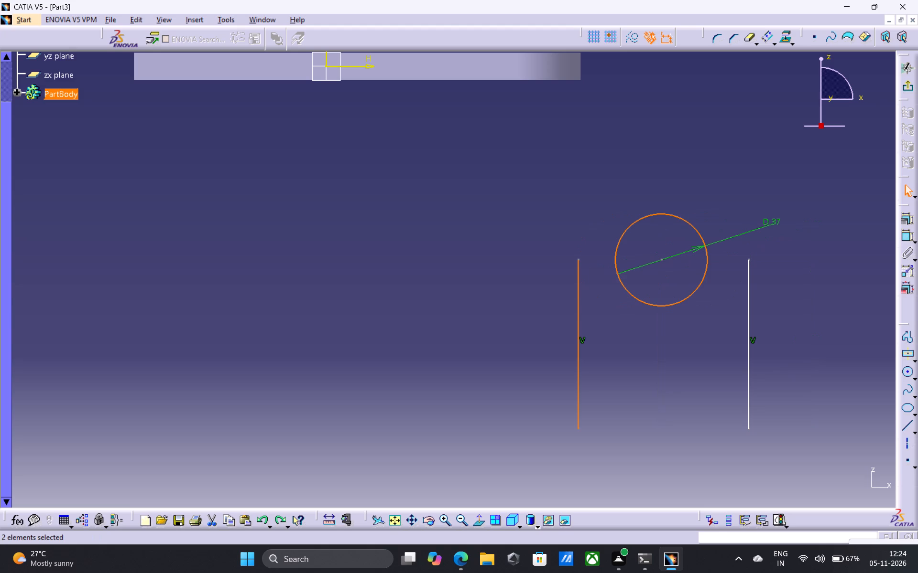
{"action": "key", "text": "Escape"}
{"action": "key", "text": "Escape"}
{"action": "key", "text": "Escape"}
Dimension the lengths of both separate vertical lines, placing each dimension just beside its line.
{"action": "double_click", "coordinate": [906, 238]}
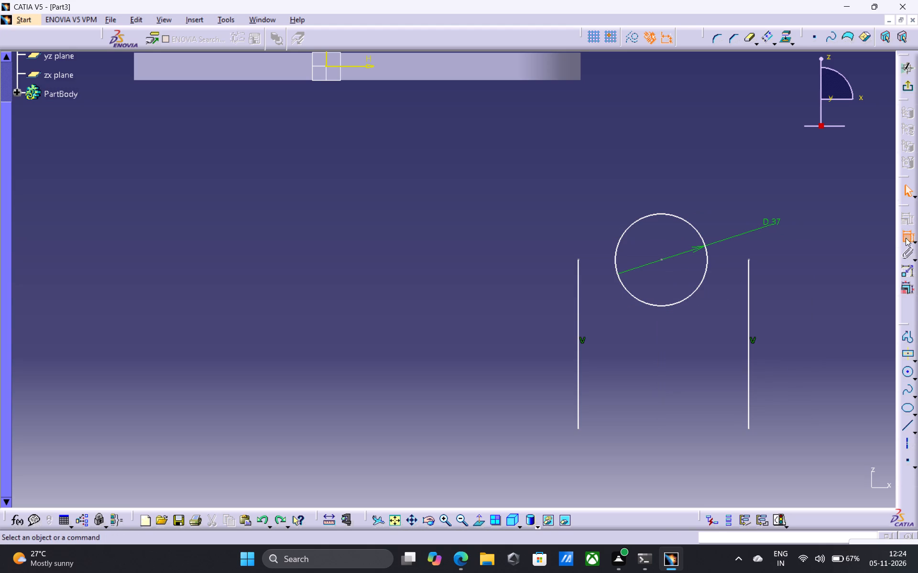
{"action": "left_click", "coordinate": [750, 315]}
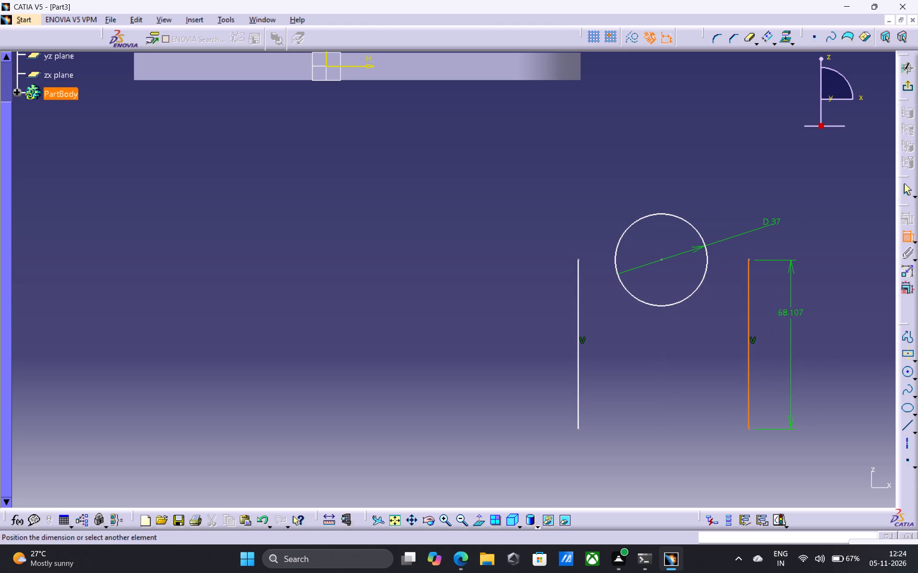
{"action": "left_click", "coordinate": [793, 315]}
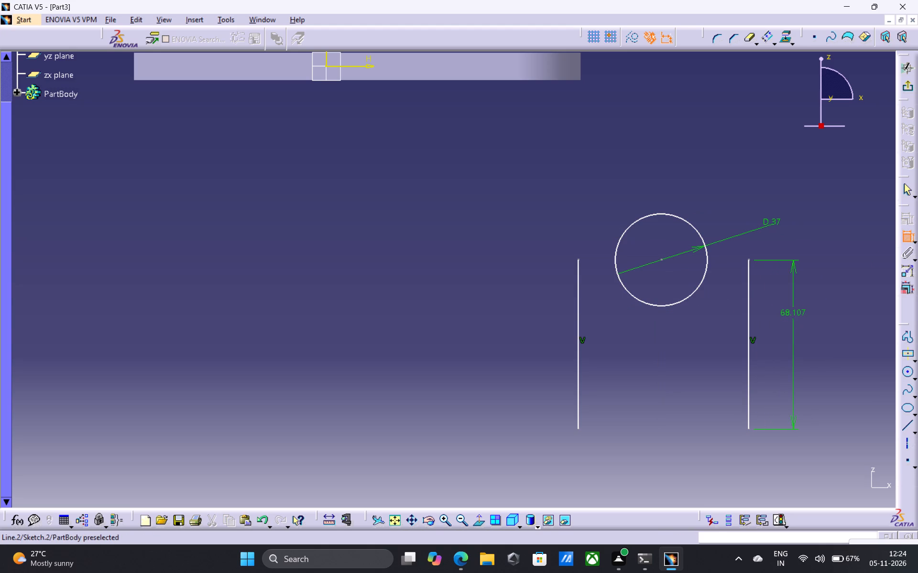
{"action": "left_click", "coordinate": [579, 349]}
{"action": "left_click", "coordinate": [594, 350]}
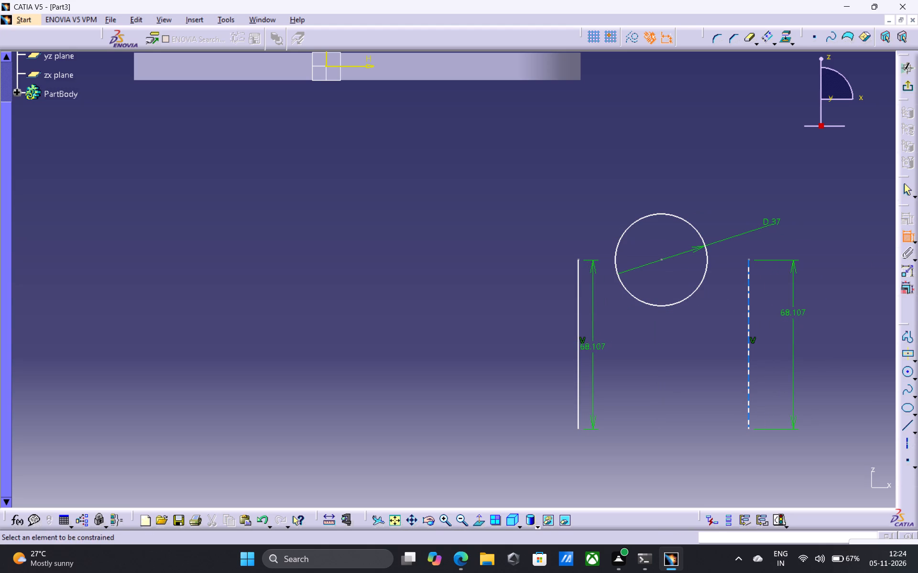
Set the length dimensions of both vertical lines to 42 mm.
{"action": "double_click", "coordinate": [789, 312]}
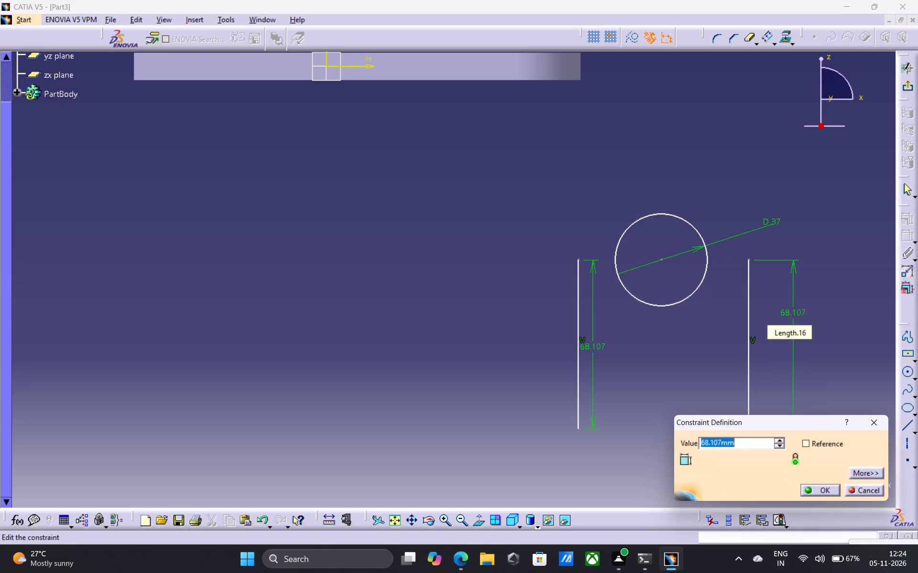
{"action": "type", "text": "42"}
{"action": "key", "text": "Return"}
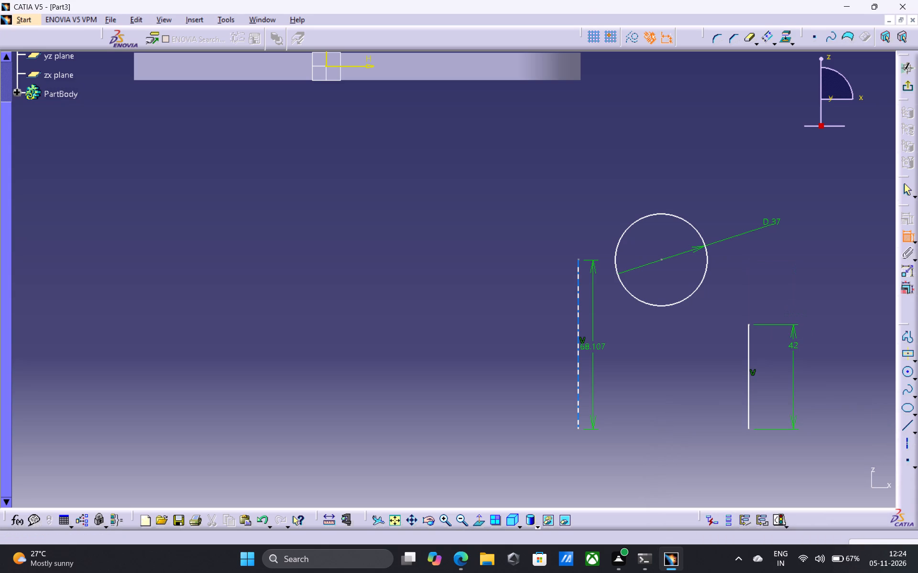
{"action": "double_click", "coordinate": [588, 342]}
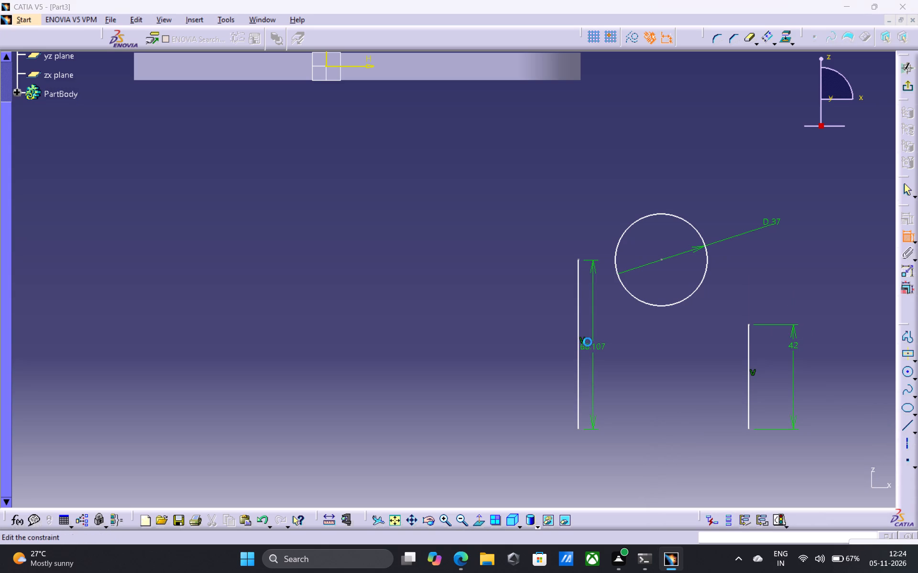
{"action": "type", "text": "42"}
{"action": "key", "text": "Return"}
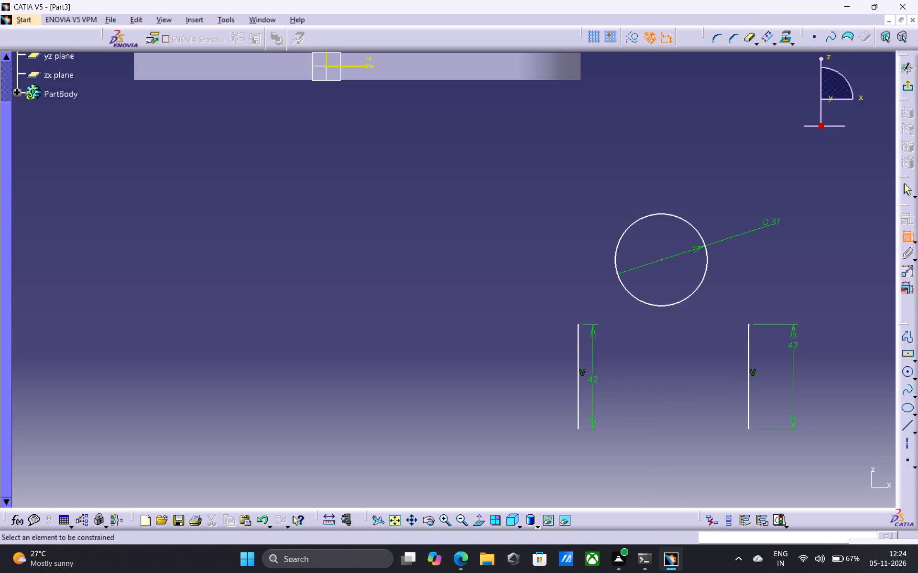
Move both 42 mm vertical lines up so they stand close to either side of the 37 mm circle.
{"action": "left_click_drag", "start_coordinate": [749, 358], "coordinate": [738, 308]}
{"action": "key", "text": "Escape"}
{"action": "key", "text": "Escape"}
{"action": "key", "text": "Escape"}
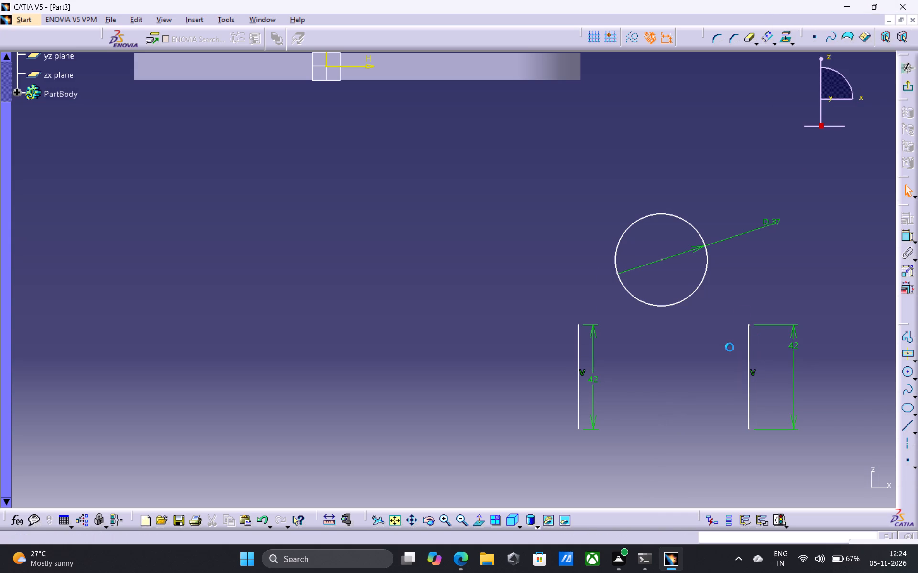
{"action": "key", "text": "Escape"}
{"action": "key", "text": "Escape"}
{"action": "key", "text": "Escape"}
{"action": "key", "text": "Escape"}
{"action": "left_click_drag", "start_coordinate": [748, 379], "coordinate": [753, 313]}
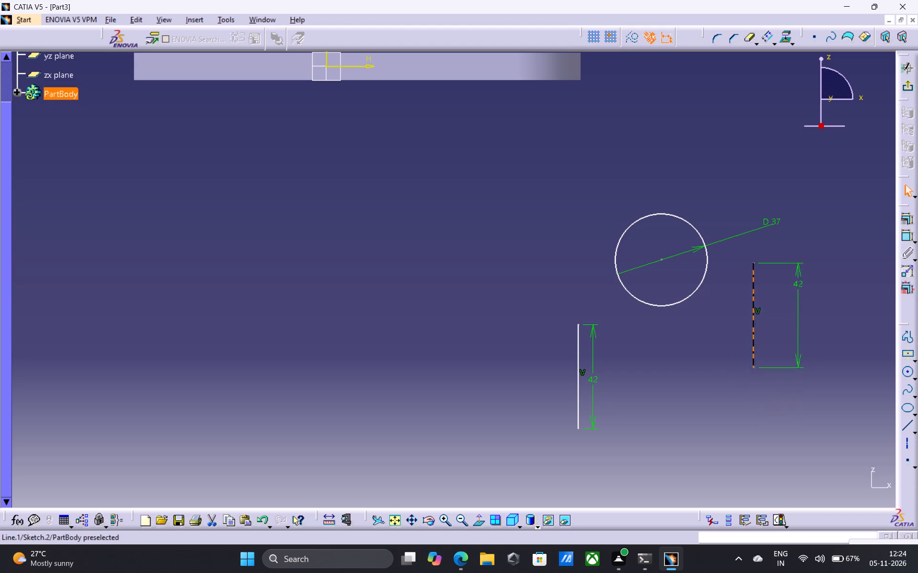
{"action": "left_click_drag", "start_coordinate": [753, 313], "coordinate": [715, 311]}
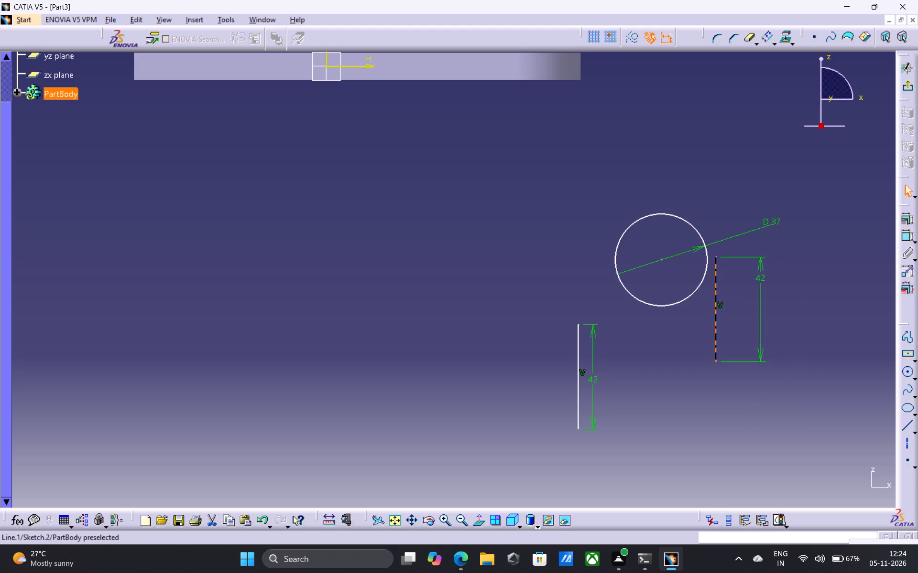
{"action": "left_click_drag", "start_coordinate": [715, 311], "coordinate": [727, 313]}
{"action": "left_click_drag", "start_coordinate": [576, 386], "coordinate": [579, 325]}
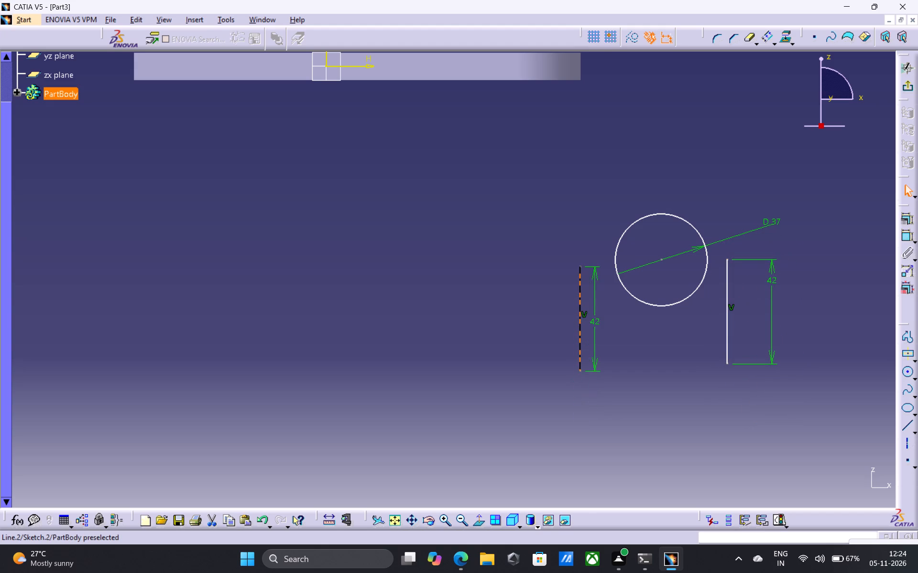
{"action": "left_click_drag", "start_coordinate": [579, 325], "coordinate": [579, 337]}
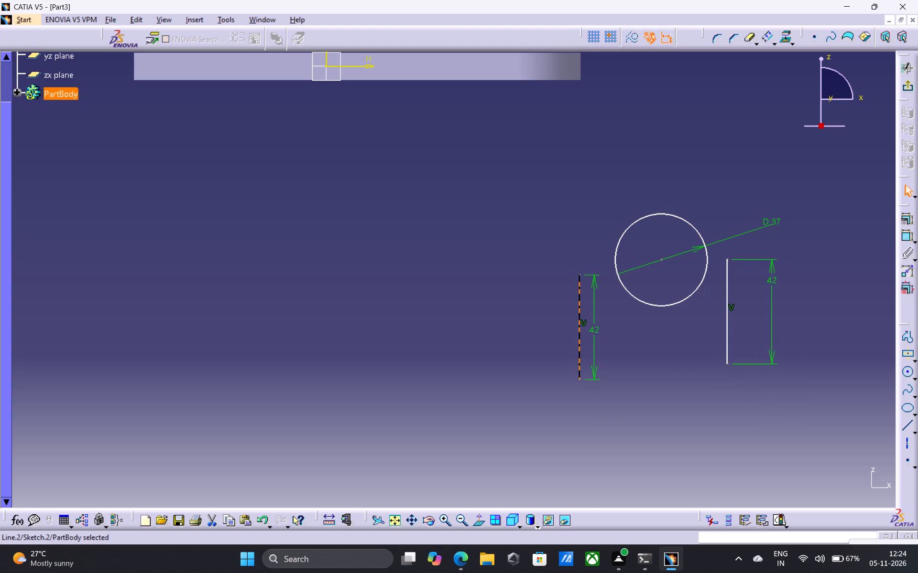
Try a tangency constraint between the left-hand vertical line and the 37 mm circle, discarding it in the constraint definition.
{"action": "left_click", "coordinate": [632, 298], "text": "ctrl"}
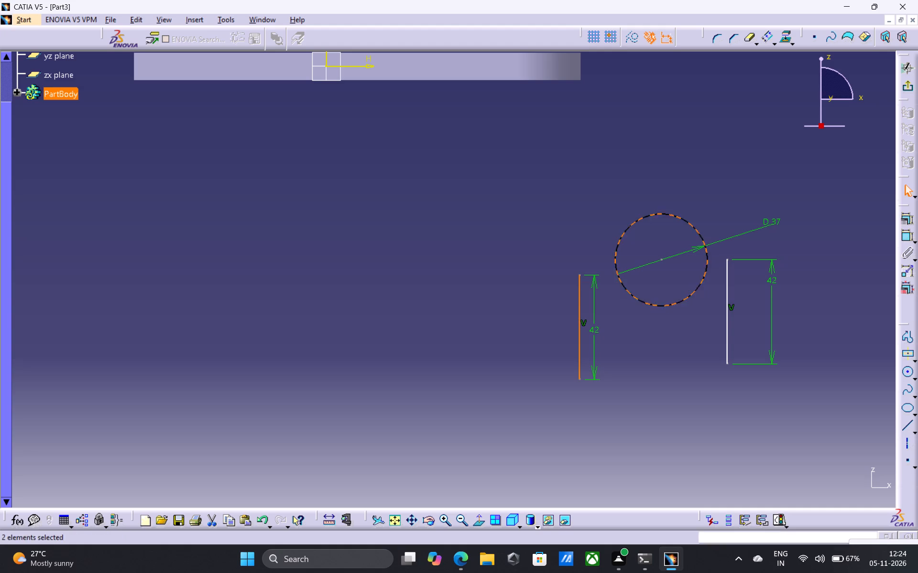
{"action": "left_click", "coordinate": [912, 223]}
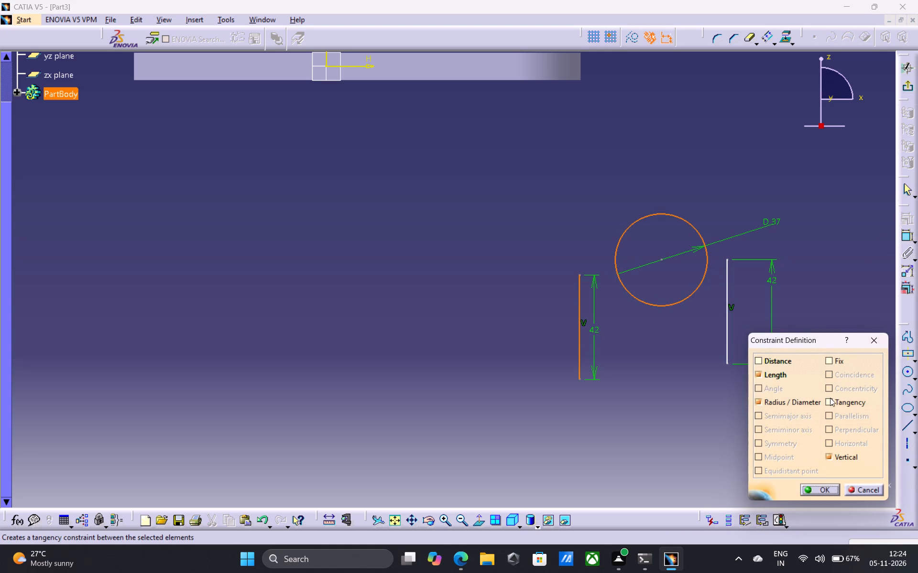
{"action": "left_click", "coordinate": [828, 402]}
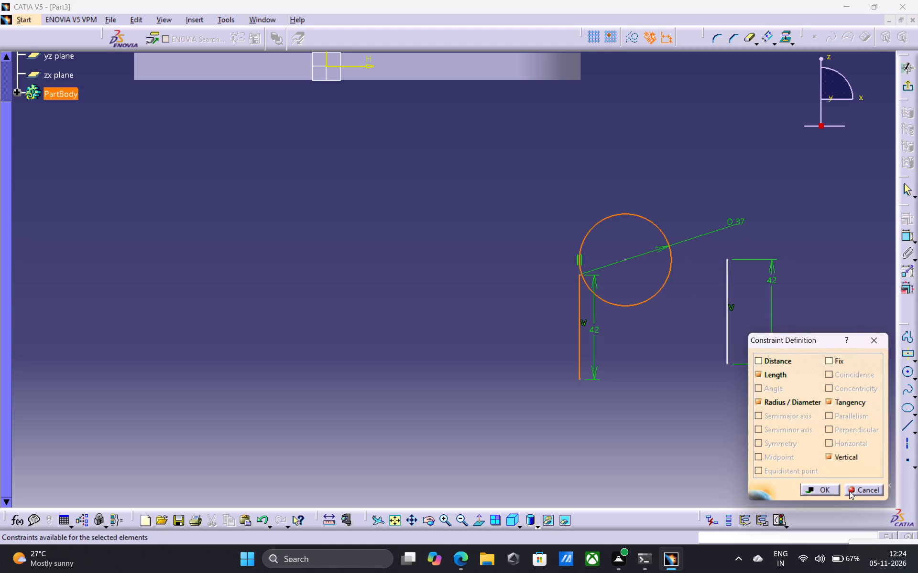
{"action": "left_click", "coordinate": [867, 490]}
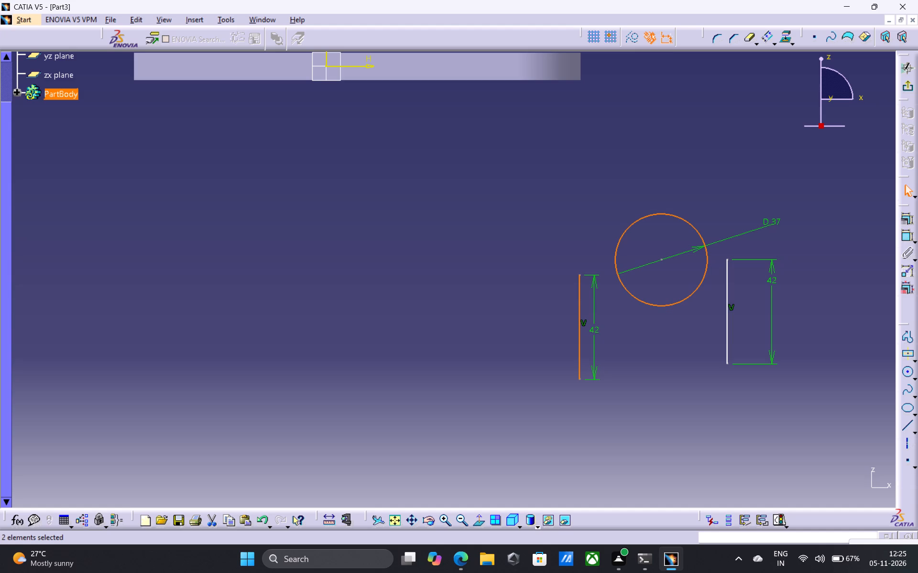
Delete both vertical lines beside the 37 mm circle.
{"action": "left_click", "coordinate": [726, 326]}
{"action": "key", "text": "Escape"}
{"action": "key", "text": "Escape"}
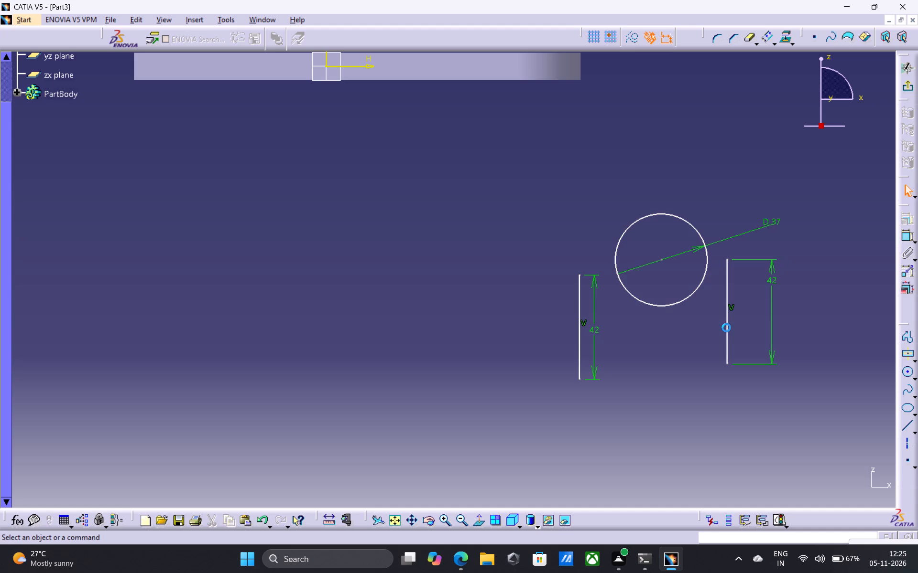
{"action": "left_click", "coordinate": [726, 328]}
{"action": "key", "text": "Delete"}
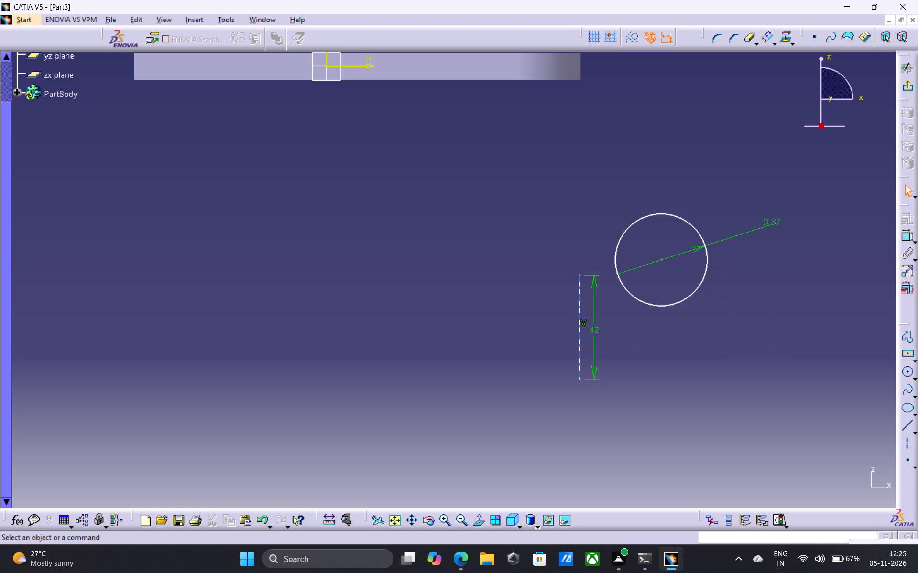
{"action": "left_click", "coordinate": [580, 329]}
{"action": "key", "text": "Delete"}
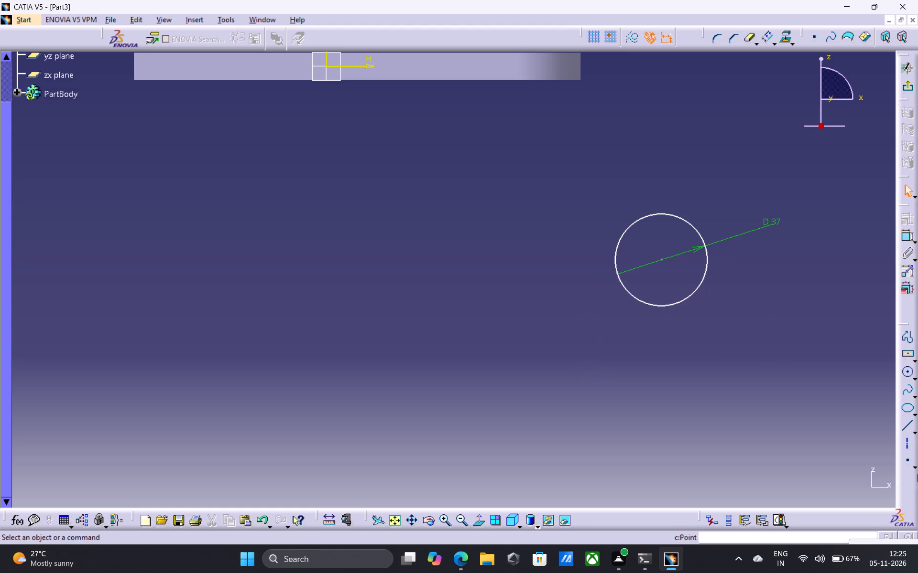
Draw a horizontal line about 103 mm long through the circle's centre, extending past both sides of the circle.
{"action": "left_click", "coordinate": [909, 427]}
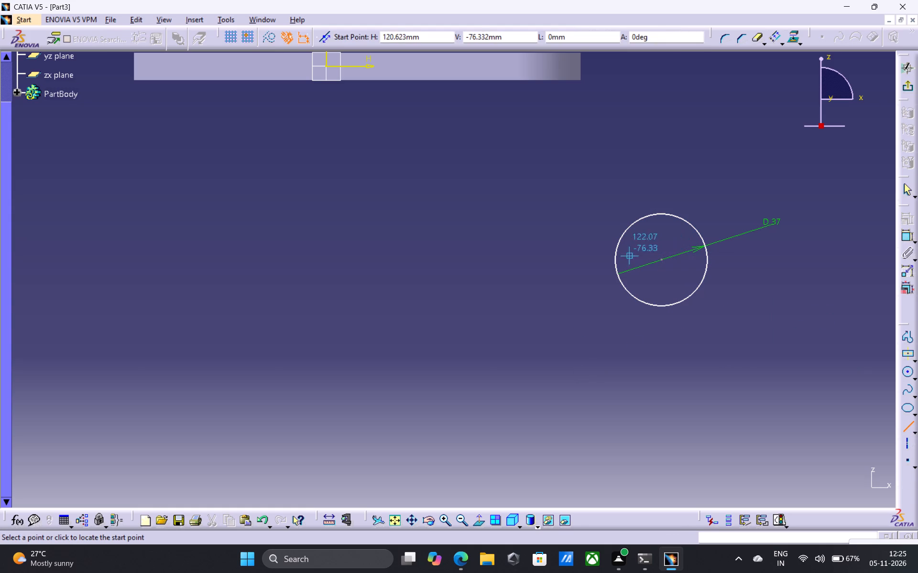
{"action": "left_click", "coordinate": [566, 260]}
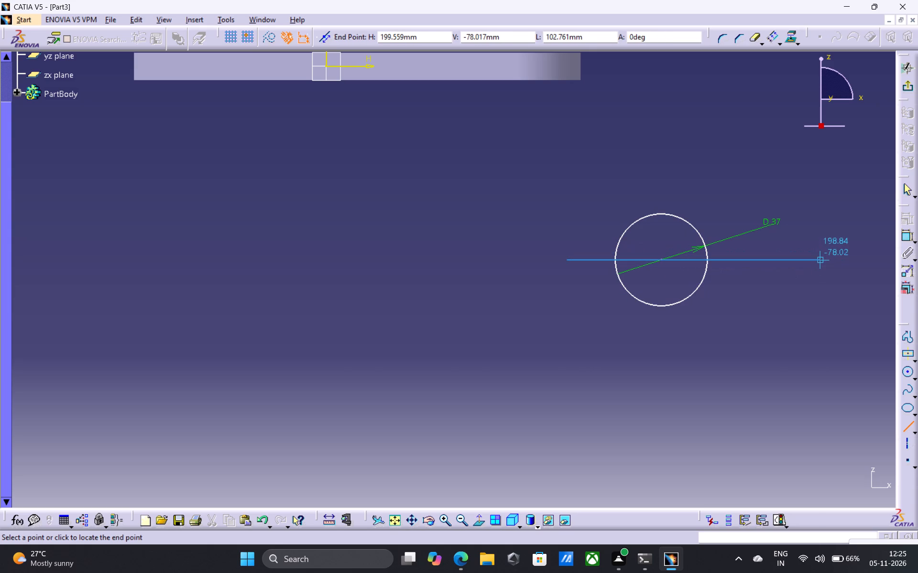
{"action": "left_click", "coordinate": [821, 260]}
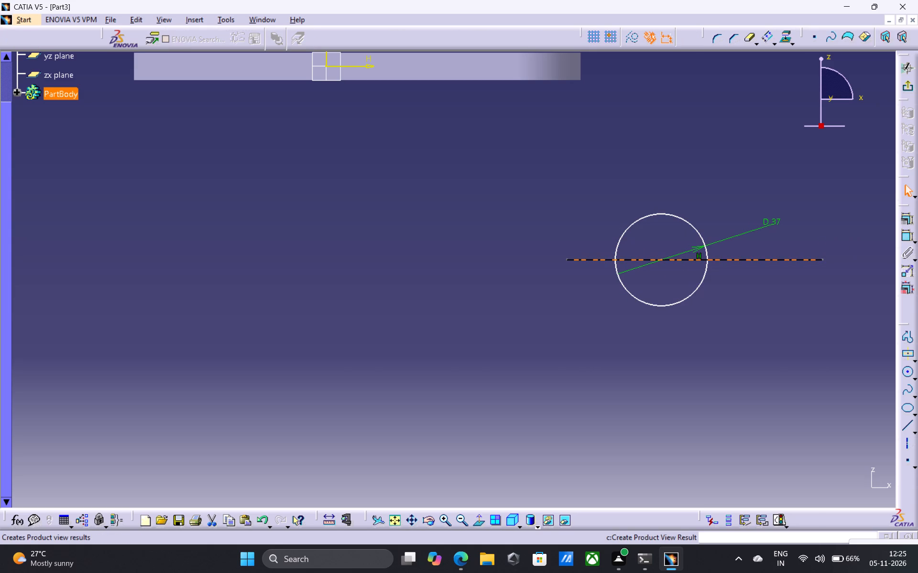
{"action": "key", "text": "Escape"}
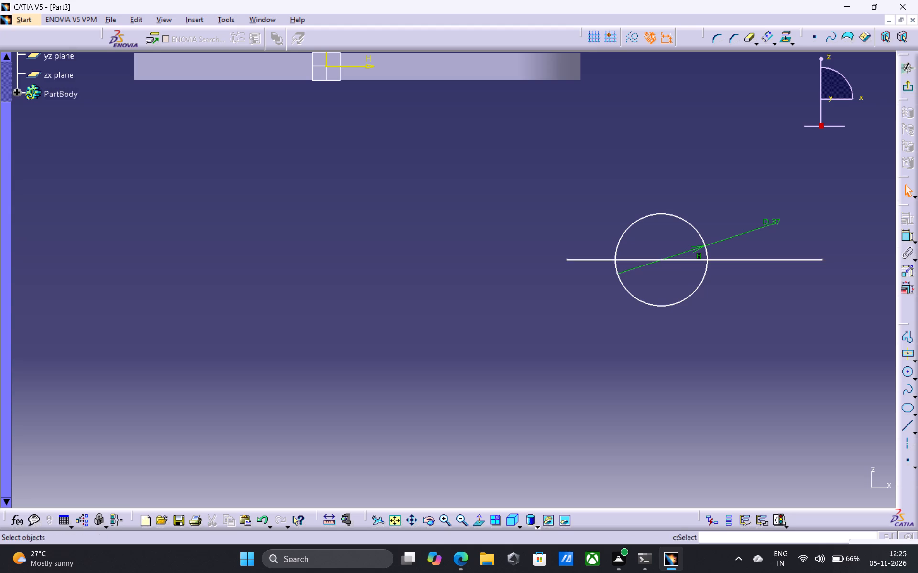
Quick Trim the horizontal line's two ends outside the circle, keeping only the portion across the circle.
{"action": "double_click", "coordinate": [749, 40]}
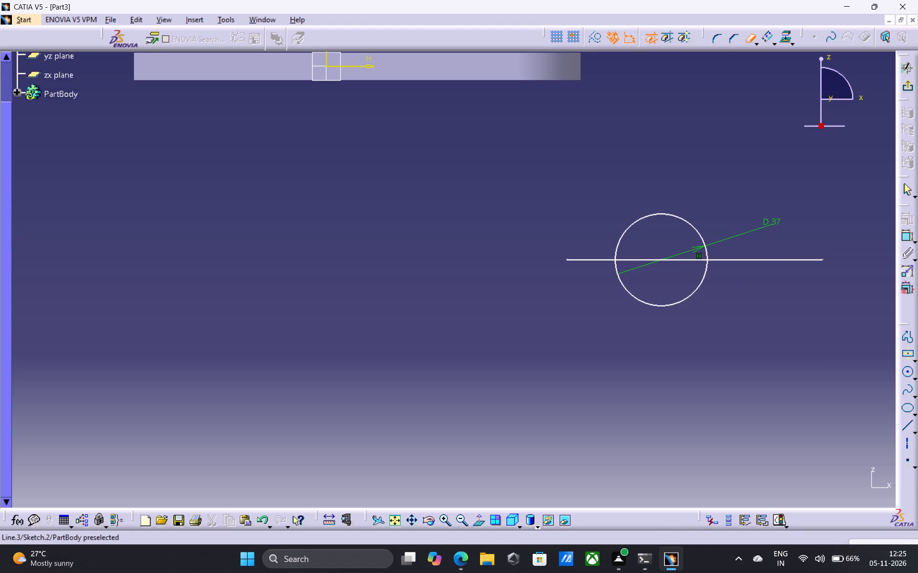
{"action": "left_click", "coordinate": [764, 260]}
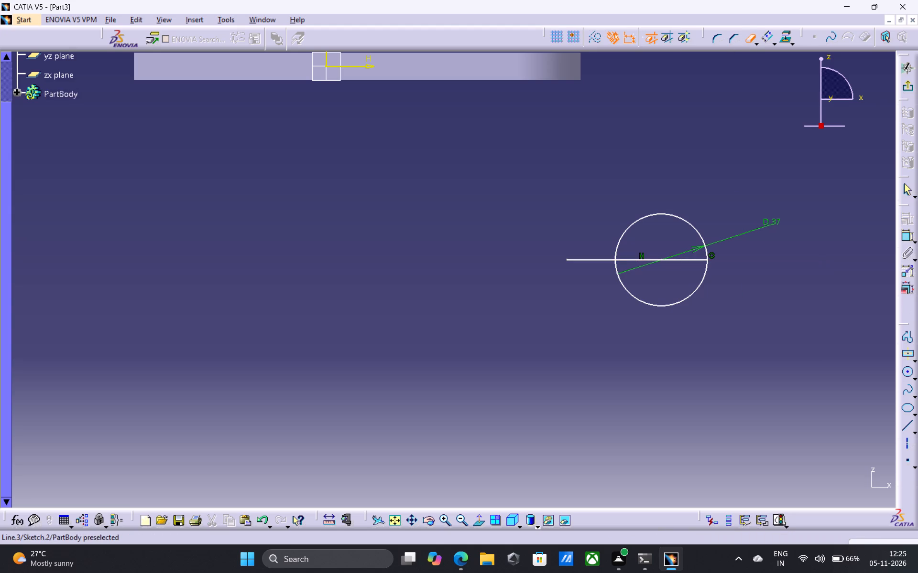
{"action": "left_click", "coordinate": [587, 259]}
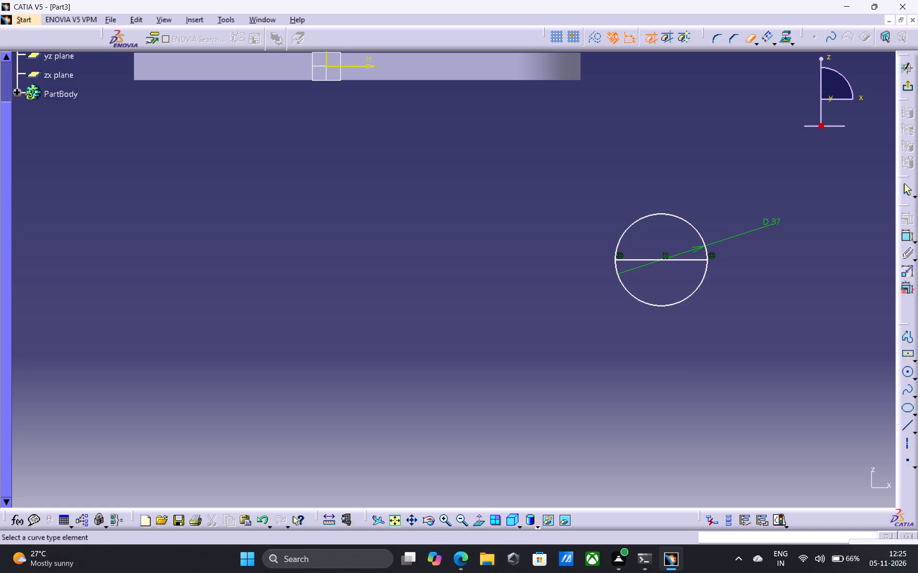
Draw a vertical line downward from the right end of the horizontal diameter line, tangent to the circle.
{"action": "left_click", "coordinate": [907, 427]}
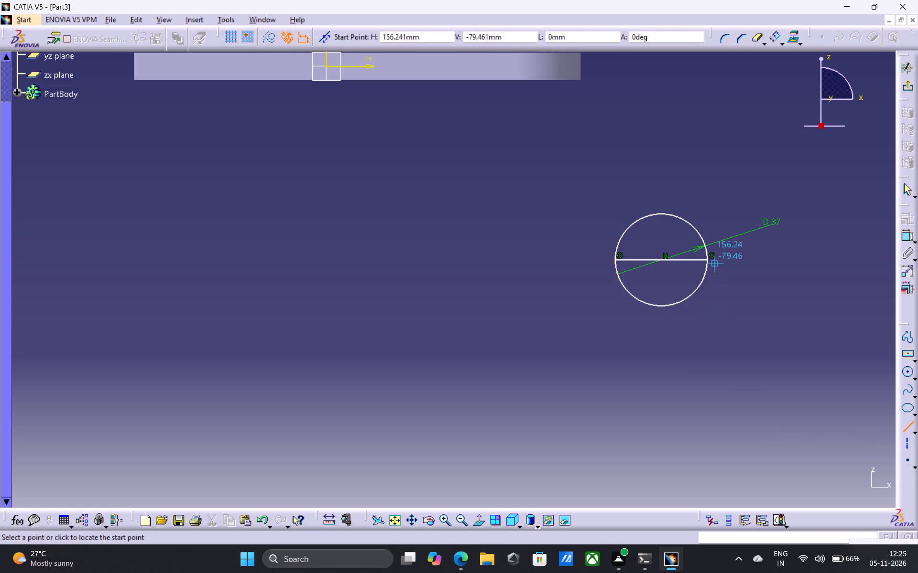
{"action": "left_click", "coordinate": [709, 260]}
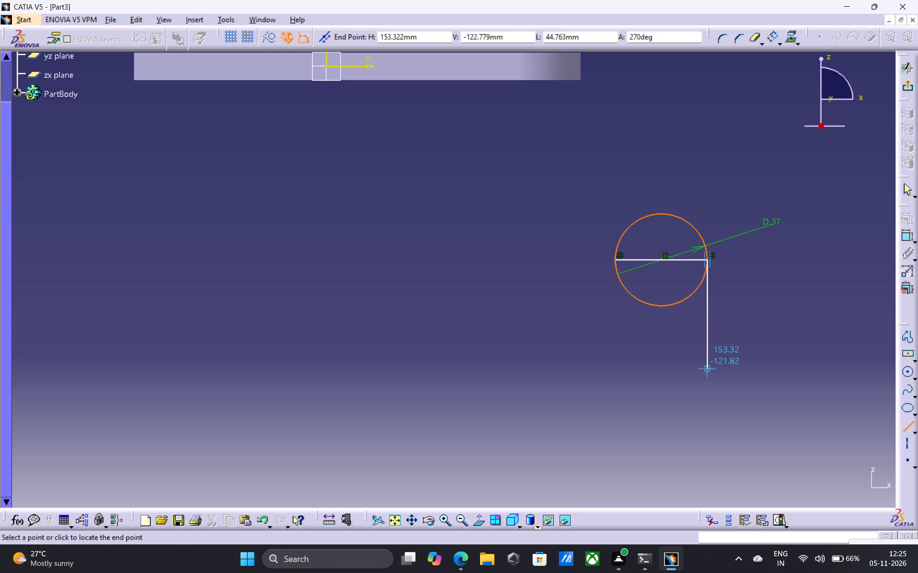
{"action": "left_click", "coordinate": [704, 388]}
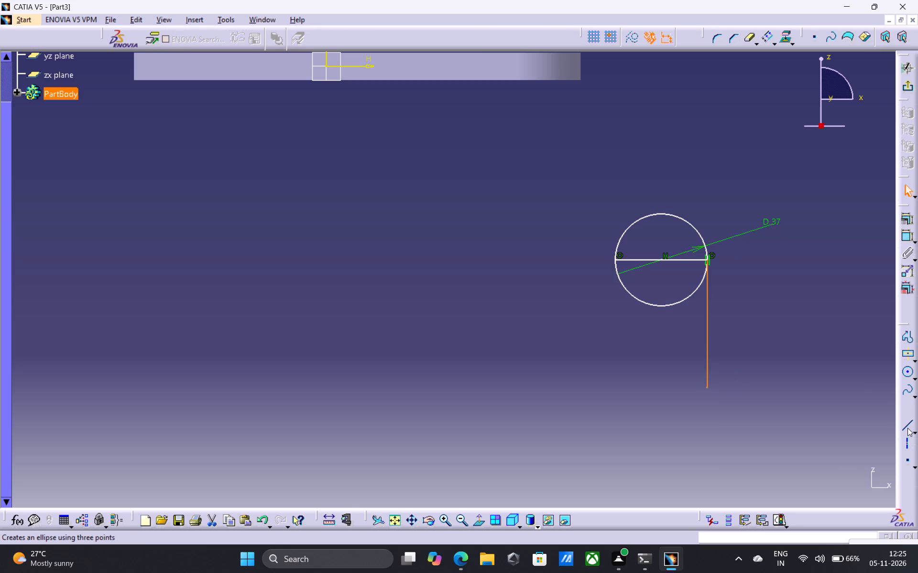
Draw a vertical line about 57 mm long downward from the left end of the circle's horizontal diameter line.
{"action": "left_click", "coordinate": [907, 426]}
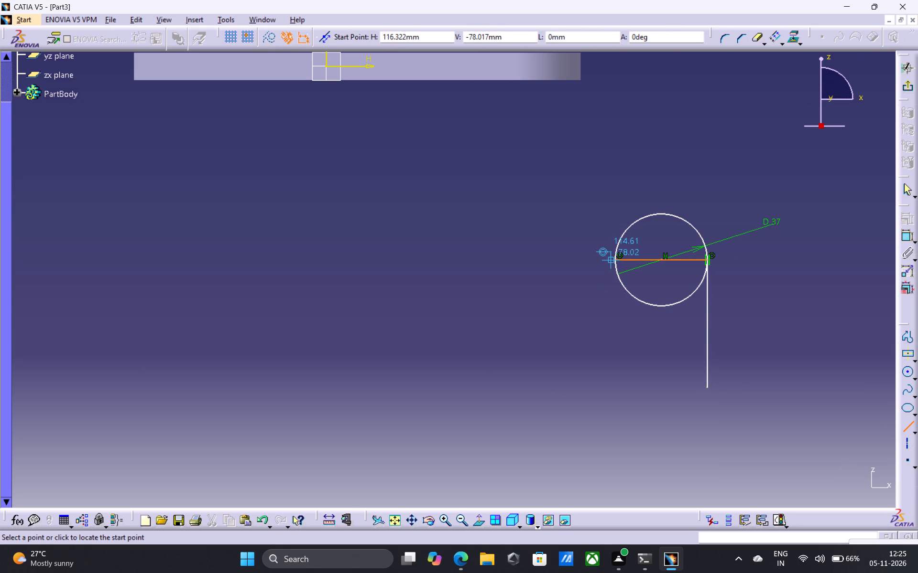
{"action": "left_click", "coordinate": [615, 259]}
{"action": "left_click", "coordinate": [618, 401]}
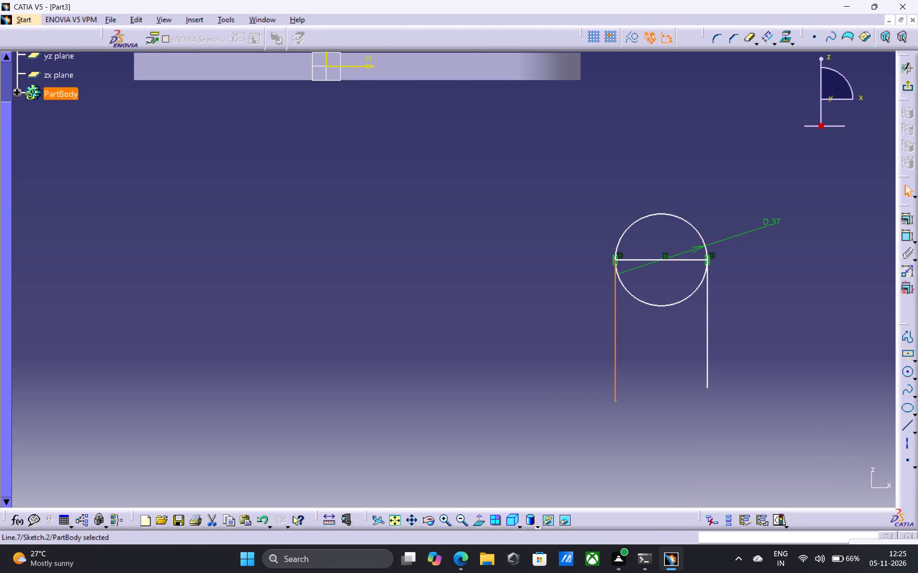
{"action": "key", "text": "Escape"}
{"action": "key", "text": "Escape"}
{"action": "key", "text": "Escape"}
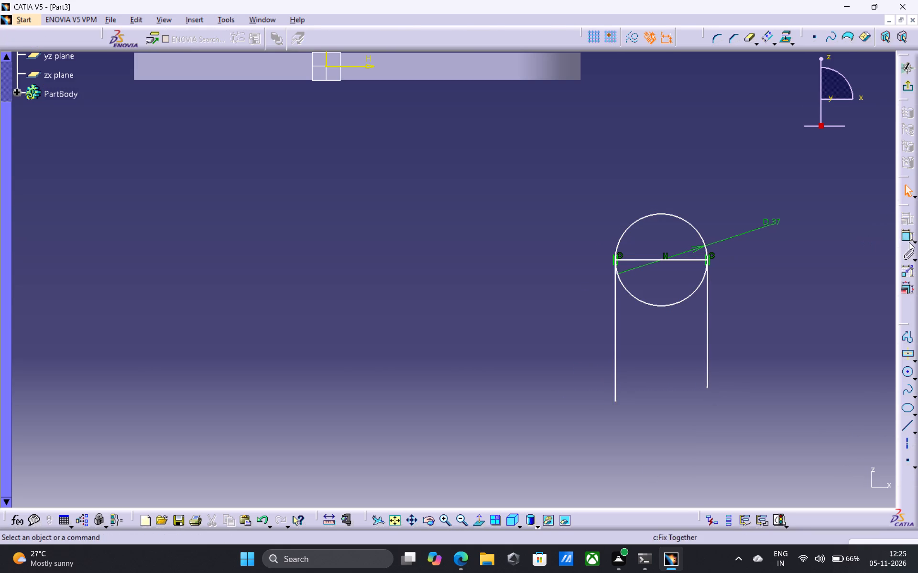
Dimension the right vertical line's length and set it to 42 mm.
{"action": "double_click", "coordinate": [907, 235]}
{"action": "left_click_drag", "start_coordinate": [706, 331], "coordinate": [711, 332]}
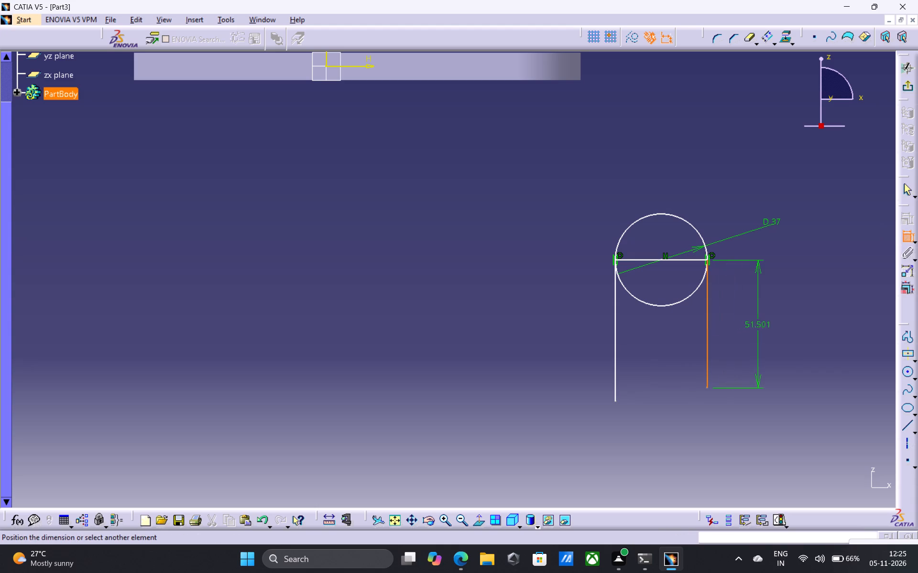
{"action": "left_click", "coordinate": [766, 320]}
{"action": "double_click", "coordinate": [767, 317]}
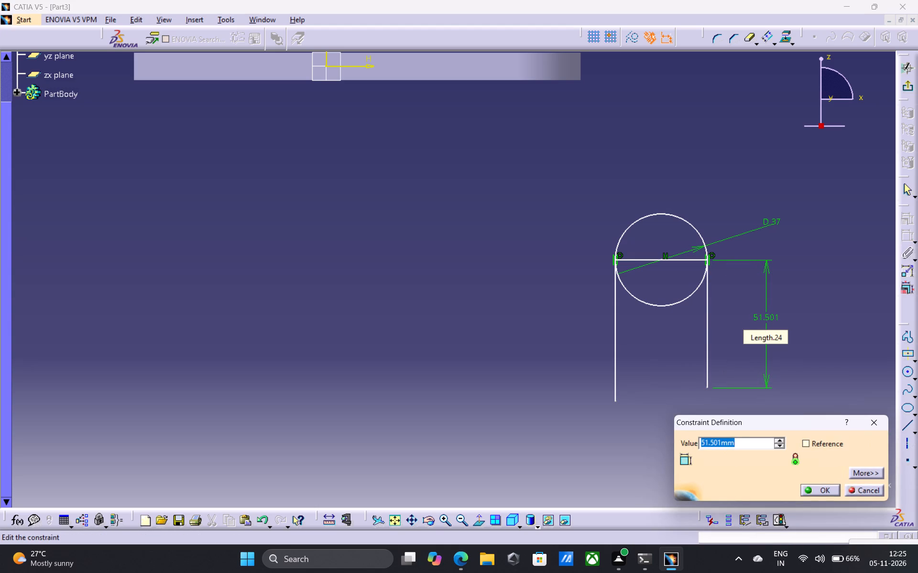
{"action": "type", "text": "42"}
{"action": "key", "text": "Return"}
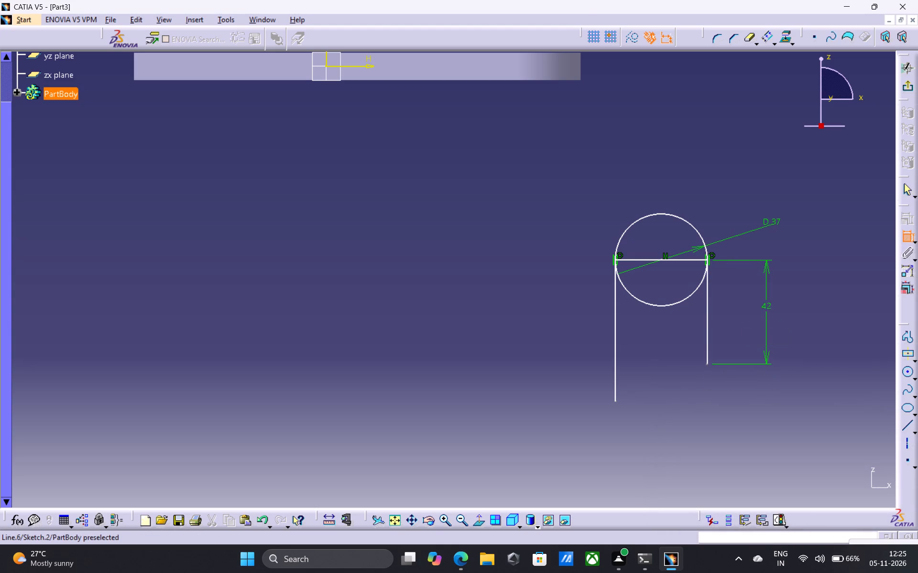
Dimension the left vertical line's length and set it to 42 mm.
{"action": "left_click", "coordinate": [615, 349]}
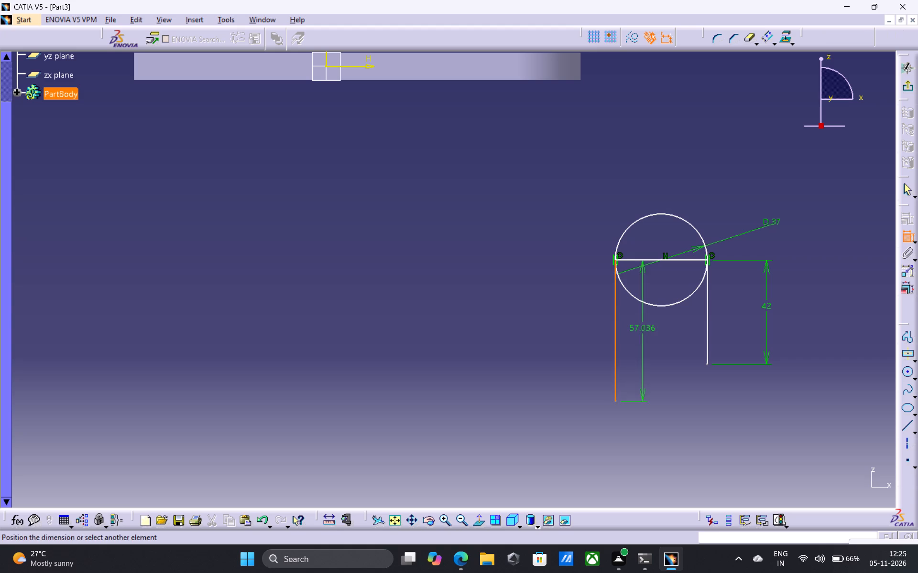
{"action": "left_click", "coordinate": [571, 338]}
{"action": "double_click", "coordinate": [573, 336]}
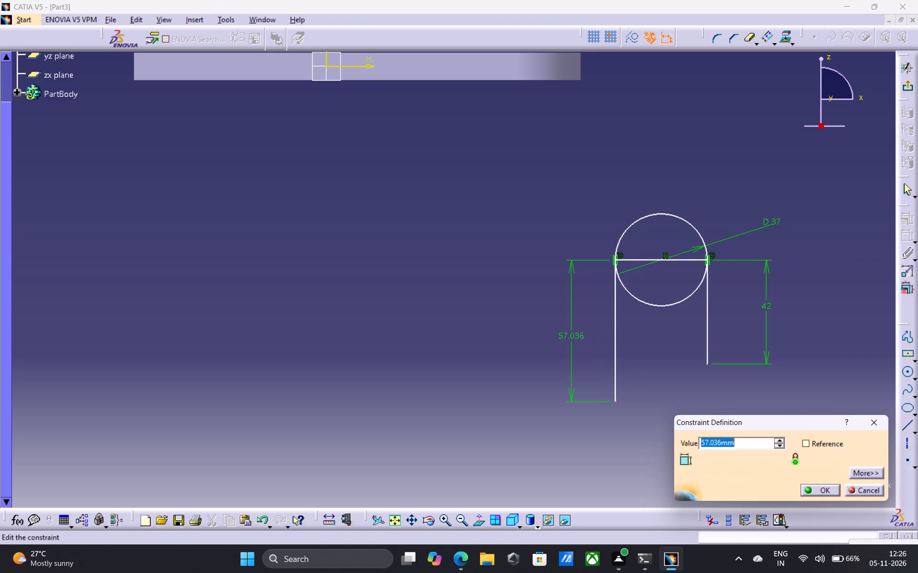
{"action": "type", "text": "42"}
{"action": "key", "text": "Return"}
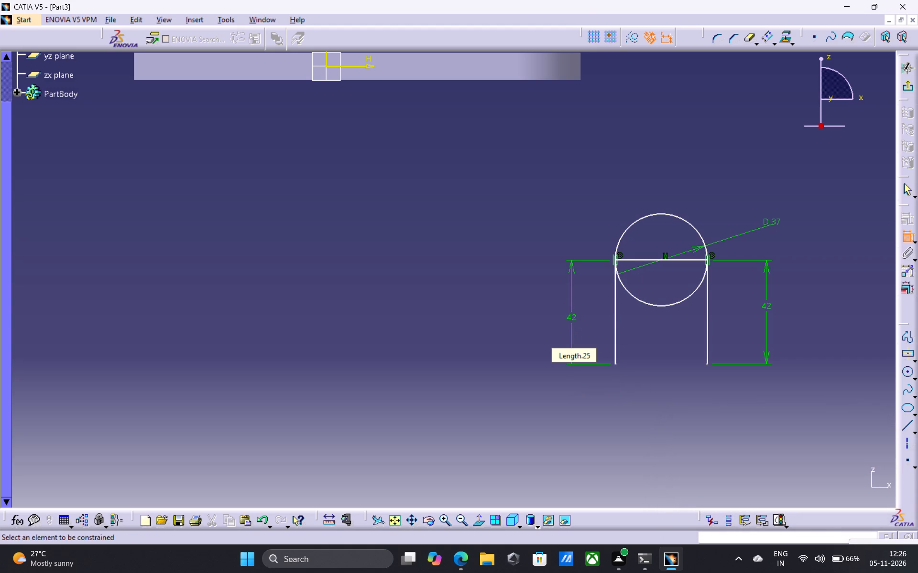
Close the base of the profile with a horizontal line joining the lower ends of the two vertical lines.
{"action": "left_click", "coordinate": [906, 426]}
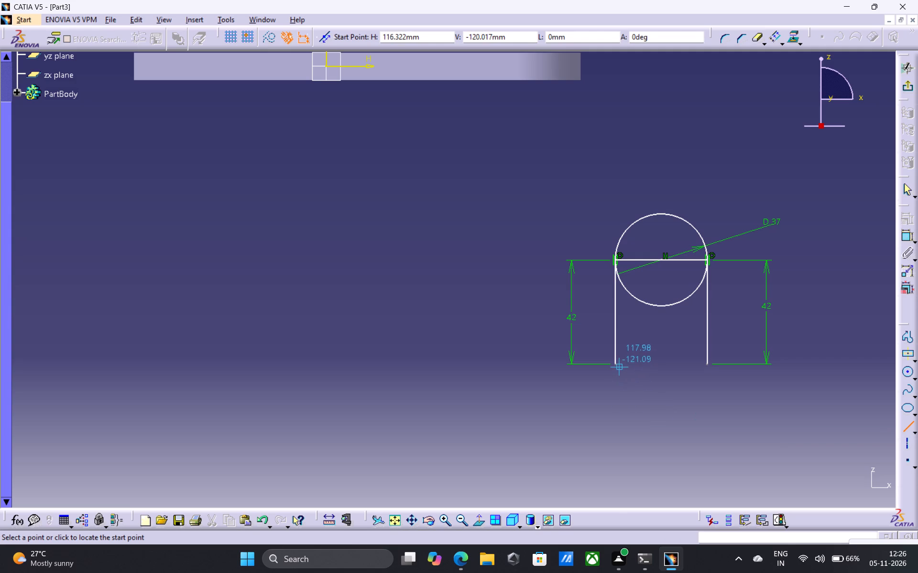
{"action": "left_click", "coordinate": [617, 365]}
{"action": "left_click", "coordinate": [708, 365]}
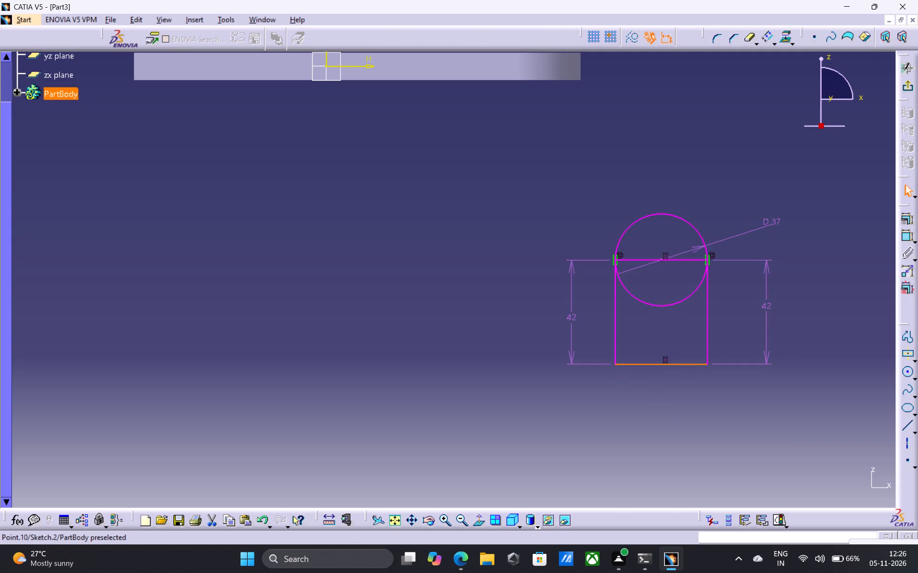
{"action": "key", "text": "Escape"}
{"action": "key", "text": "Escape"}
{"action": "key", "text": "Escape"}
{"action": "key", "text": "Escape"}
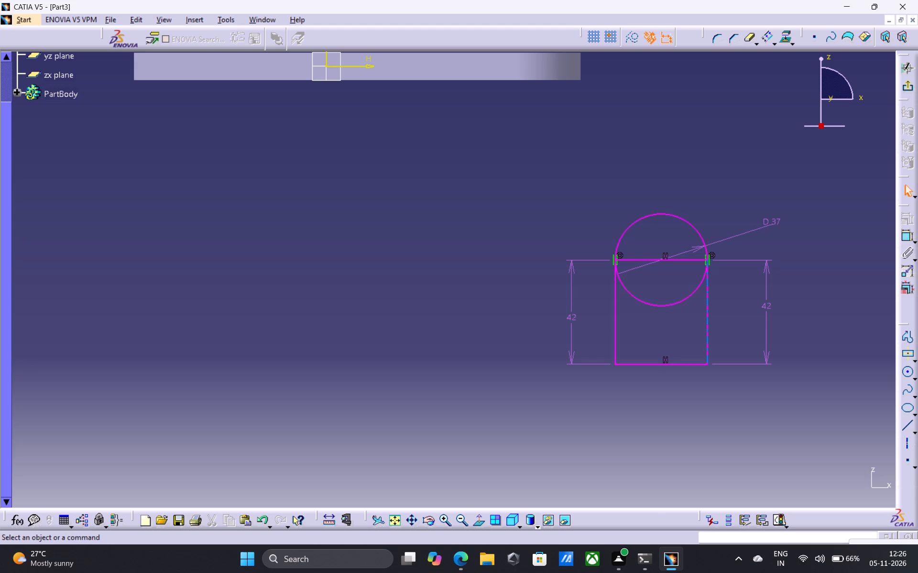
Delete the right vertical line's 42 mm dimension and the circle's 37 mm diameter dimension.
{"action": "left_click", "coordinate": [765, 299]}
{"action": "key", "text": "Delete"}
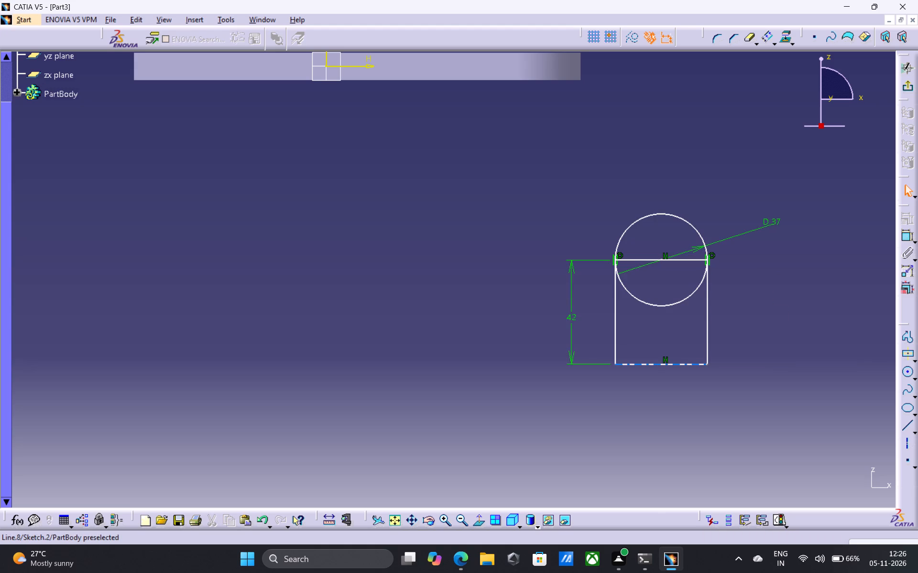
{"action": "left_click", "coordinate": [775, 221]}
{"action": "key", "text": "Delete"}
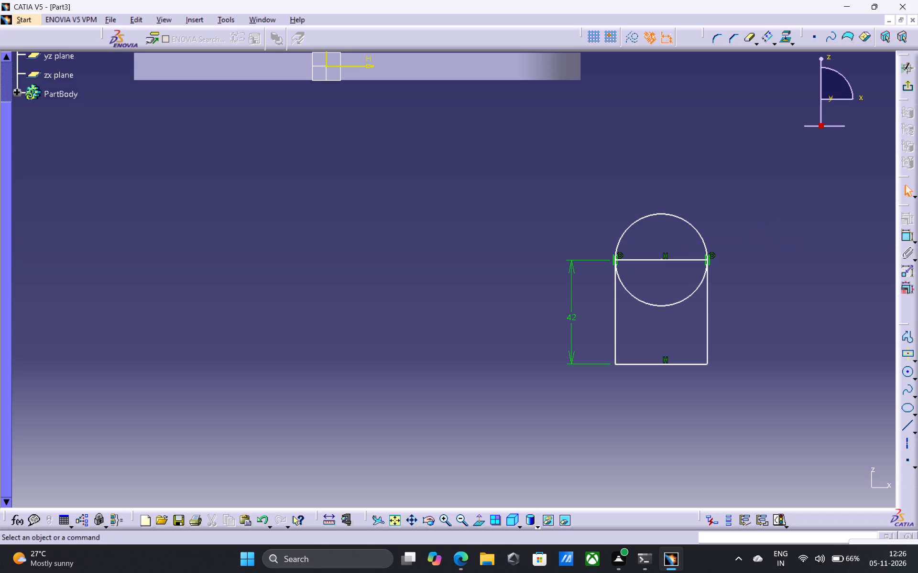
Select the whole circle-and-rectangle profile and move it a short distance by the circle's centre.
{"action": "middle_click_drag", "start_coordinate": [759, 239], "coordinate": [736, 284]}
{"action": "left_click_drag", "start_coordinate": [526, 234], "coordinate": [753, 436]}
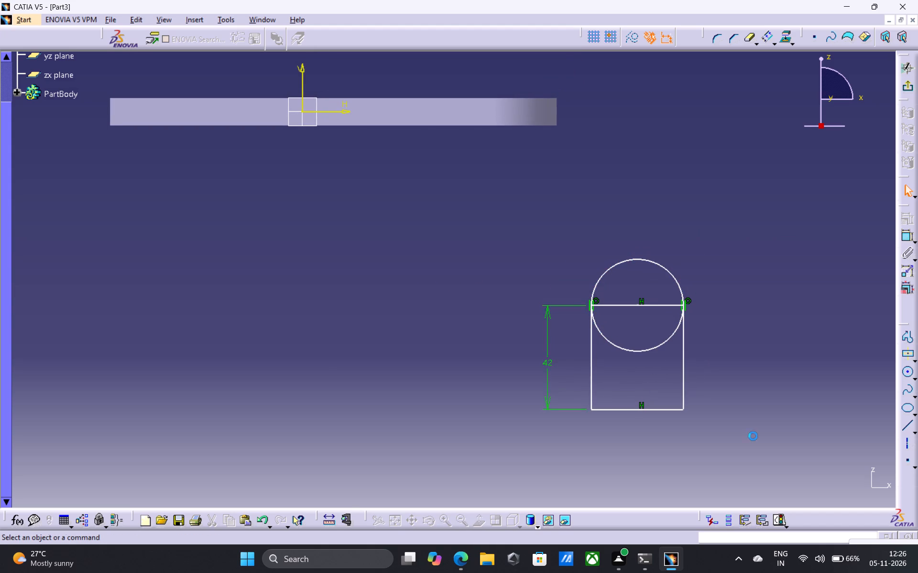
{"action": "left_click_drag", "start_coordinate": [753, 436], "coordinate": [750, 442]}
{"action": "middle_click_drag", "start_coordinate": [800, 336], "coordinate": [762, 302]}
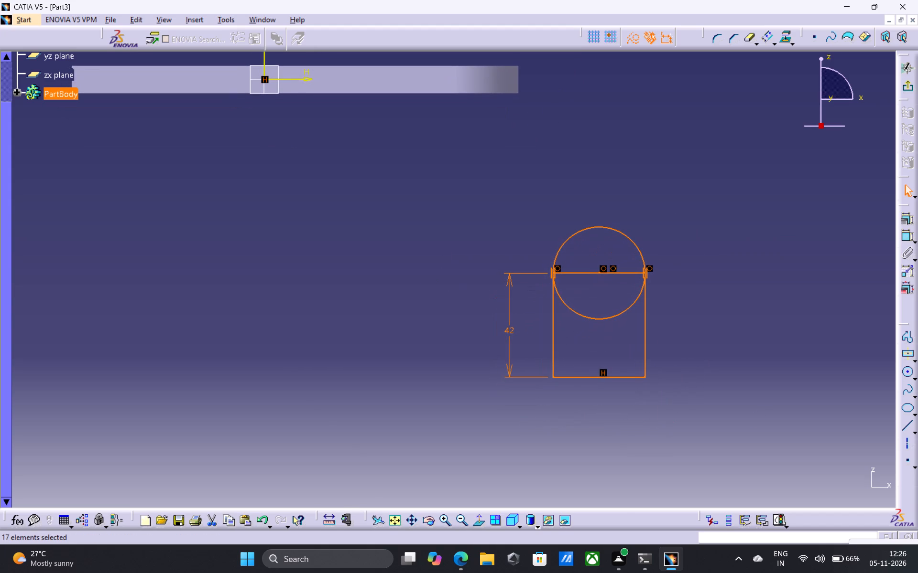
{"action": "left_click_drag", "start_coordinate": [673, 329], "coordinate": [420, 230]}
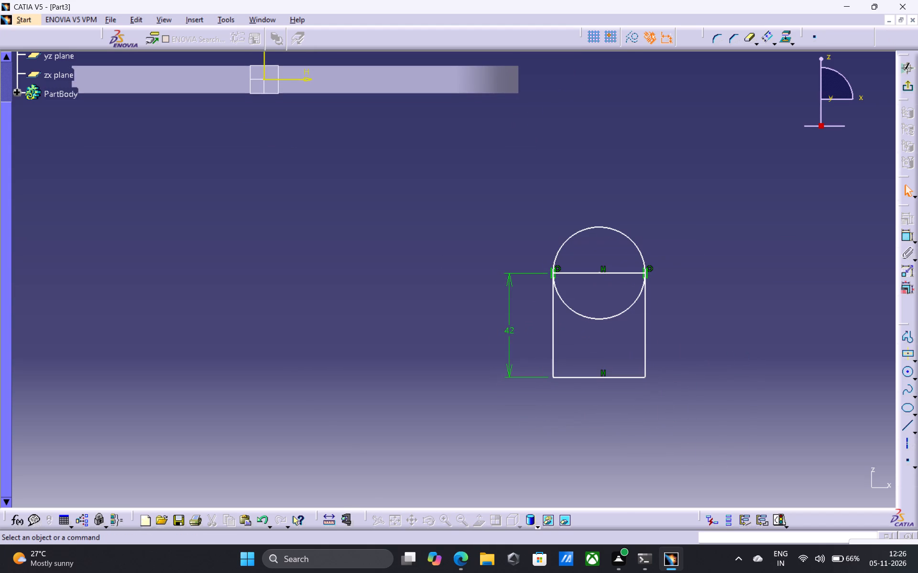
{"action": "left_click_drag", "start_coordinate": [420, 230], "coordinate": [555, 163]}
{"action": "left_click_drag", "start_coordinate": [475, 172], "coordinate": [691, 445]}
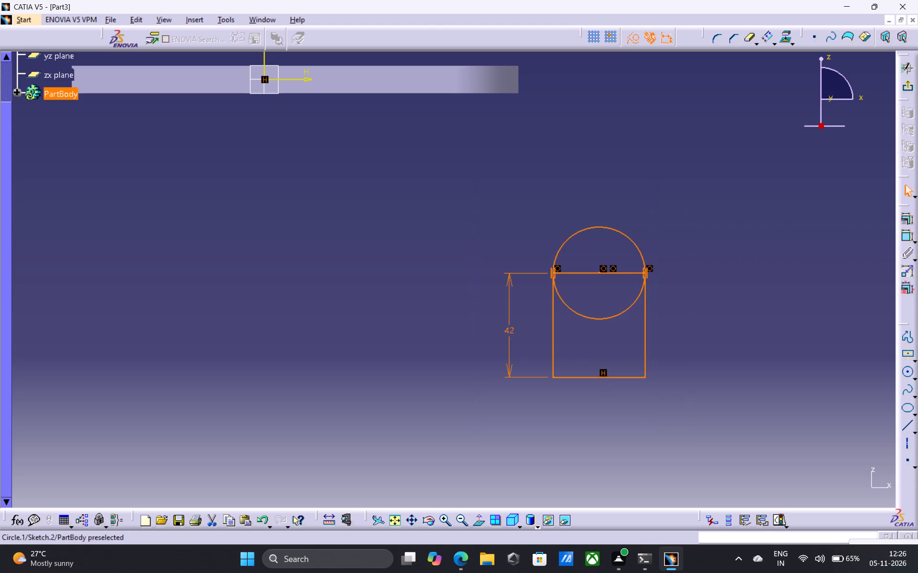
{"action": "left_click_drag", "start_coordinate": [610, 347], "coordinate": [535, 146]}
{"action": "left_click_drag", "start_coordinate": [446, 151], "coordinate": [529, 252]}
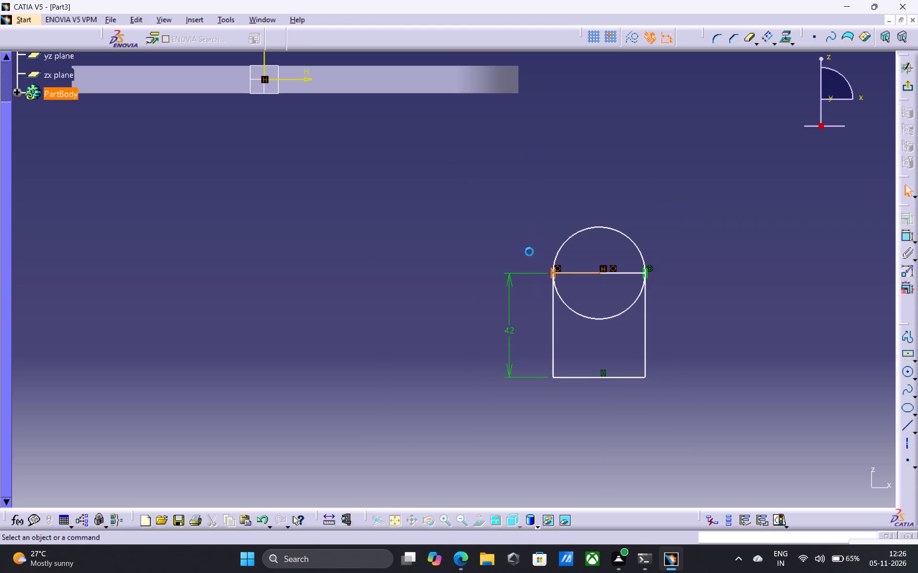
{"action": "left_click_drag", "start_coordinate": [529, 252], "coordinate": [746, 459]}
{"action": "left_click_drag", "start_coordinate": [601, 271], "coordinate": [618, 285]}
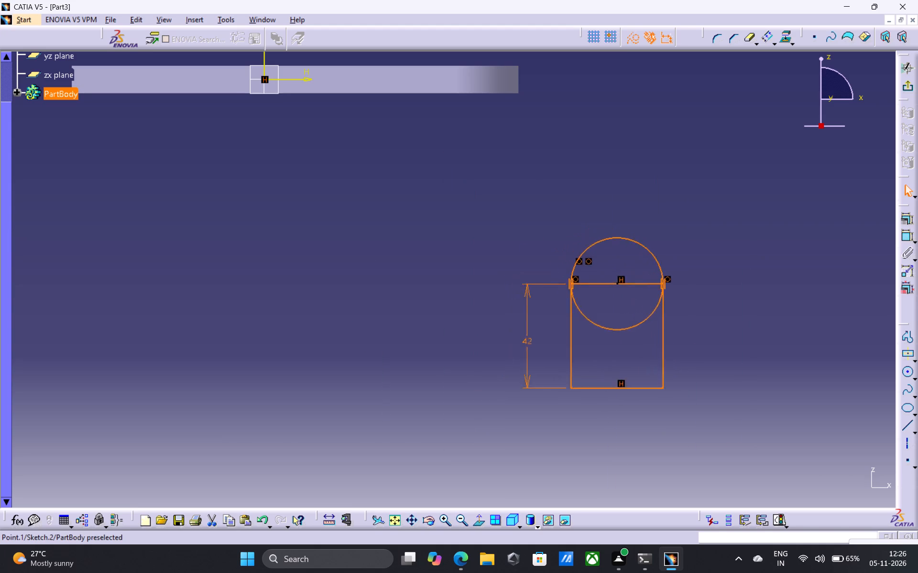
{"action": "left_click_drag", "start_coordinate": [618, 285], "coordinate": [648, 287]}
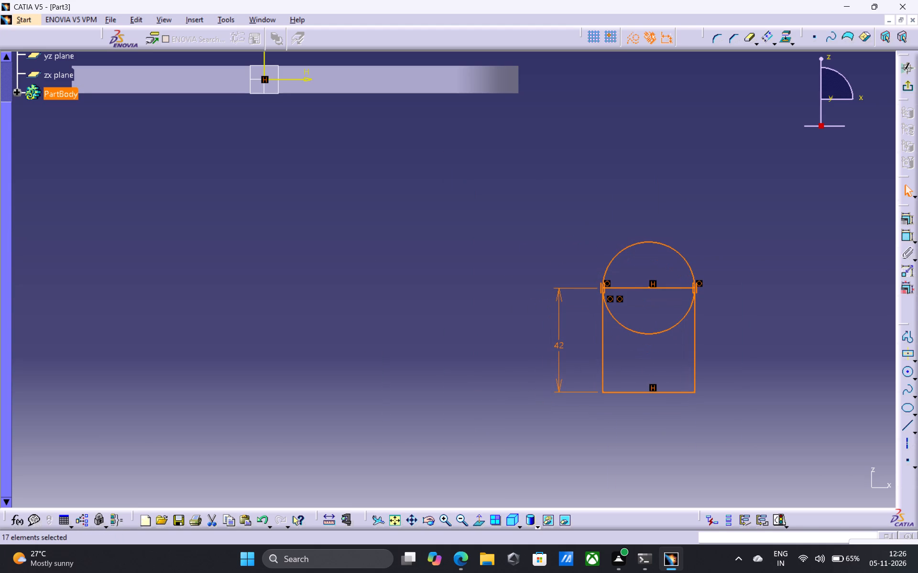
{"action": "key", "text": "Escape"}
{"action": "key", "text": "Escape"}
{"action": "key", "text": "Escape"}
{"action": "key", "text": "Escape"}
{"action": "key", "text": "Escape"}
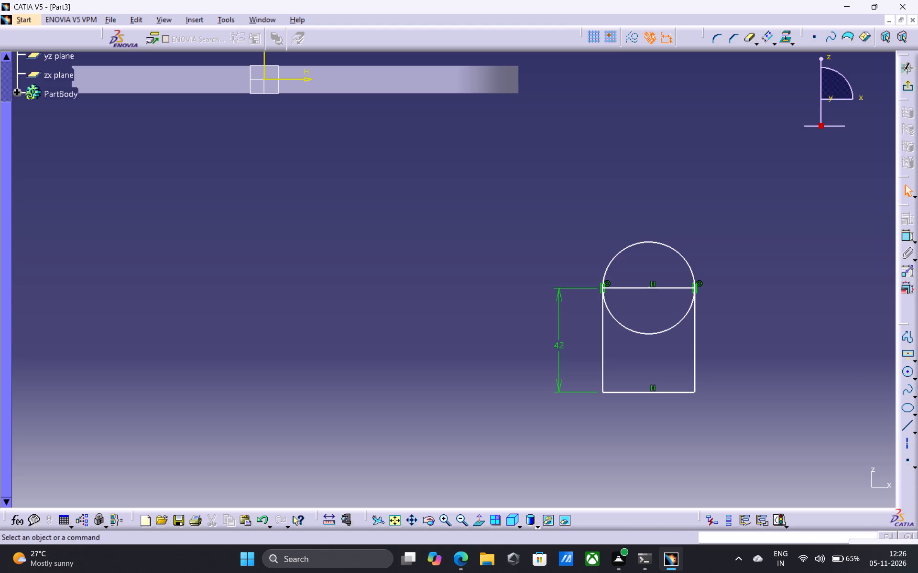
Quick Trim the circle's lower half and the horizontal diameter line, leaving an arch-topped outline.
{"action": "double_click", "coordinate": [748, 37]}
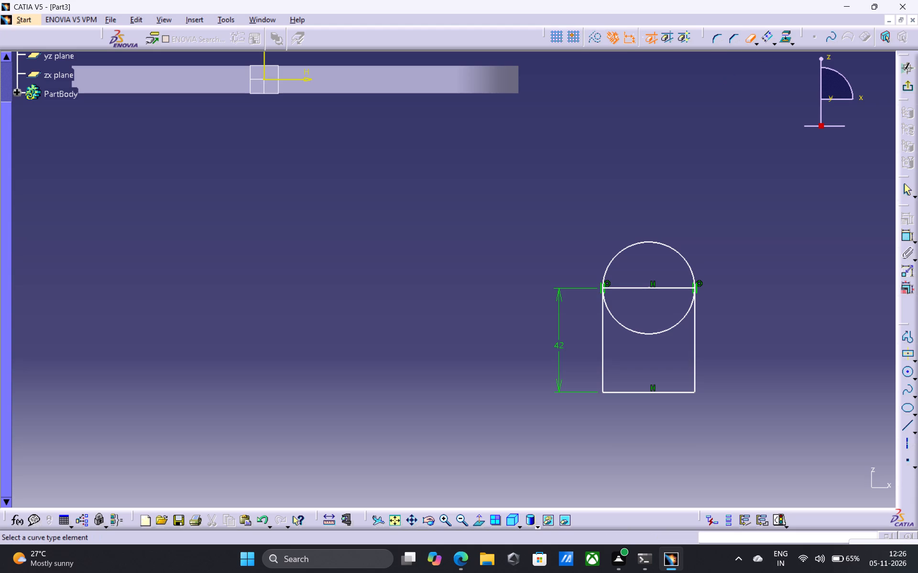
{"action": "left_click", "coordinate": [639, 333]}
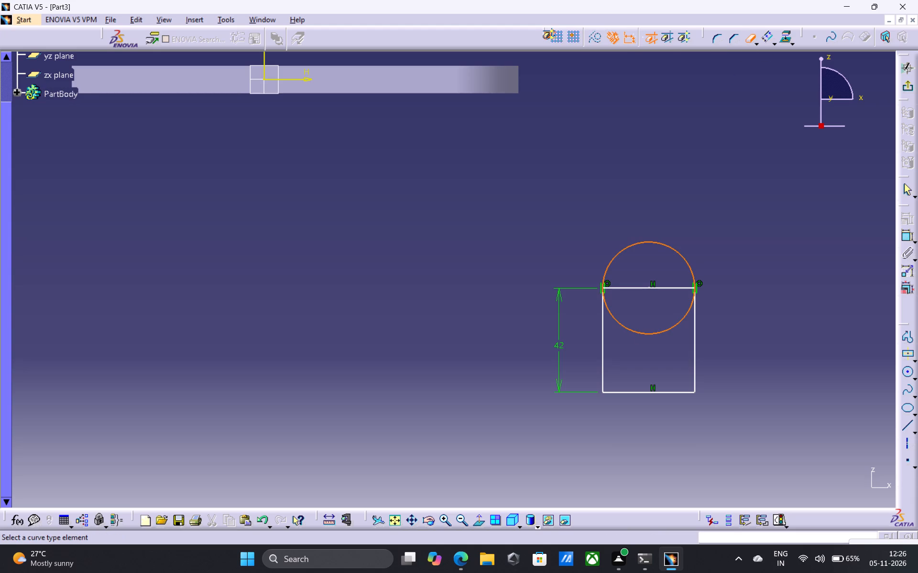
{"action": "left_click", "coordinate": [653, 288]}
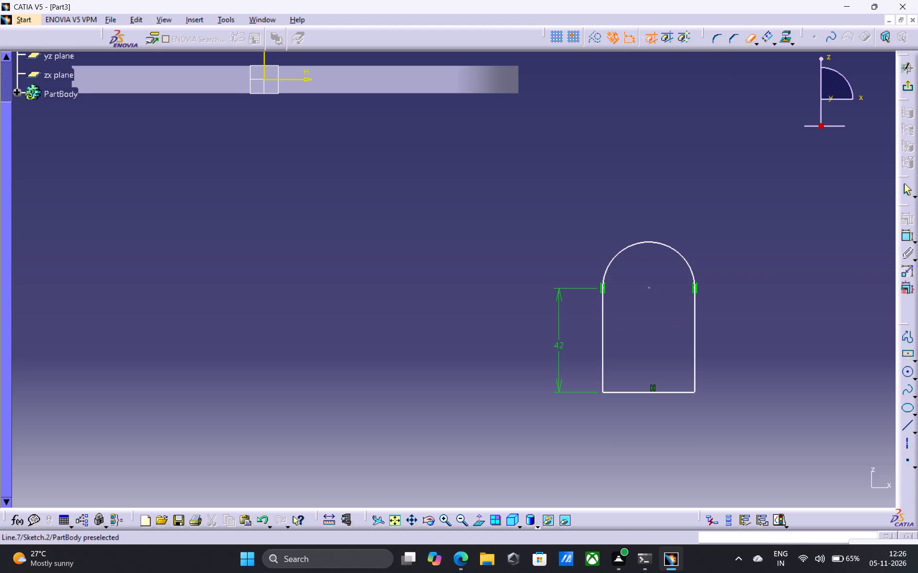
{"action": "scroll", "coordinate": [431, 391], "scroll_direction": "down", "scroll_amount": 1}
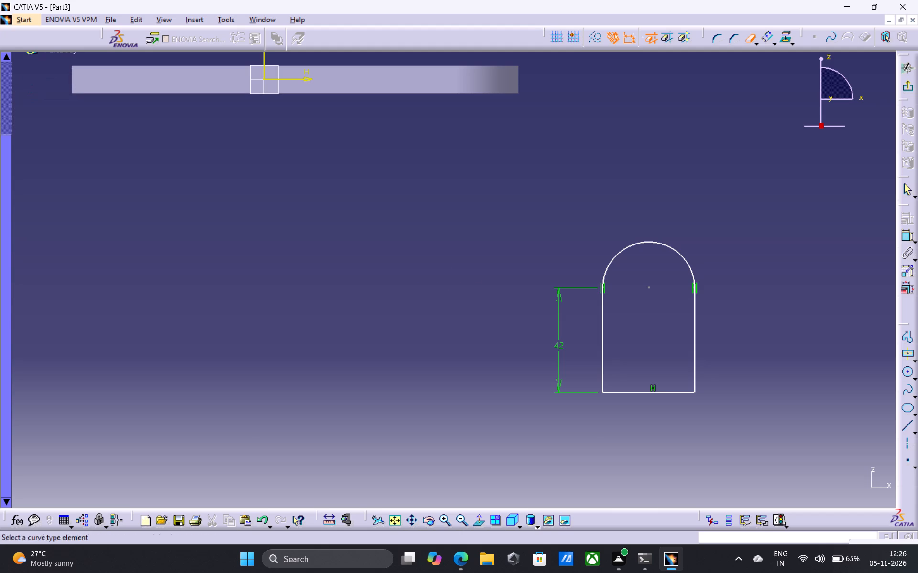
{"action": "middle_click_drag", "start_coordinate": [437, 392], "coordinate": [487, 452]}
{"action": "key", "text": "Escape"}
{"action": "key", "text": "Escape"}
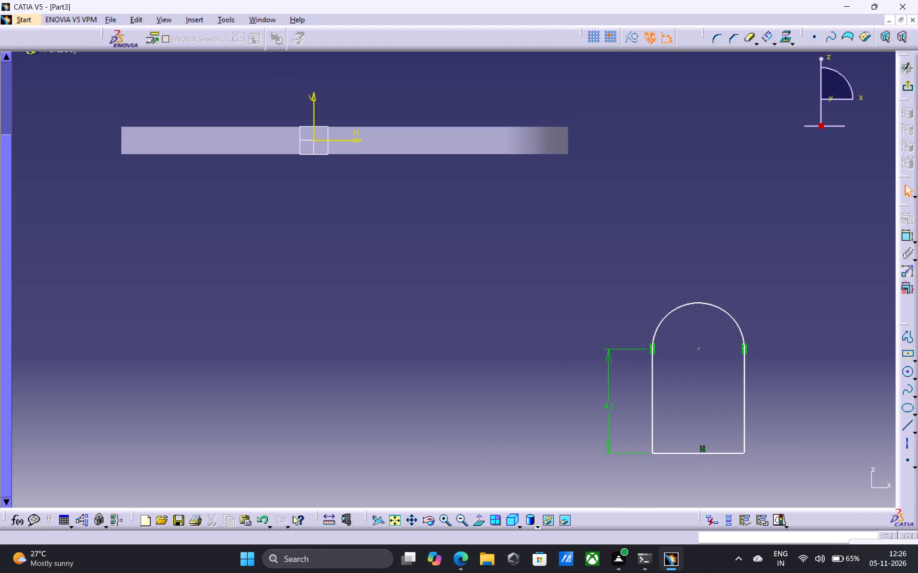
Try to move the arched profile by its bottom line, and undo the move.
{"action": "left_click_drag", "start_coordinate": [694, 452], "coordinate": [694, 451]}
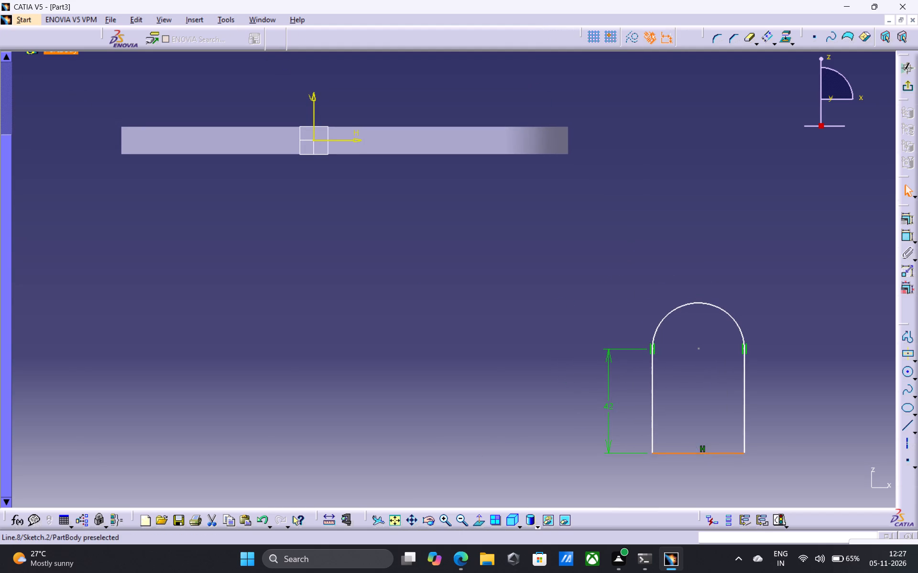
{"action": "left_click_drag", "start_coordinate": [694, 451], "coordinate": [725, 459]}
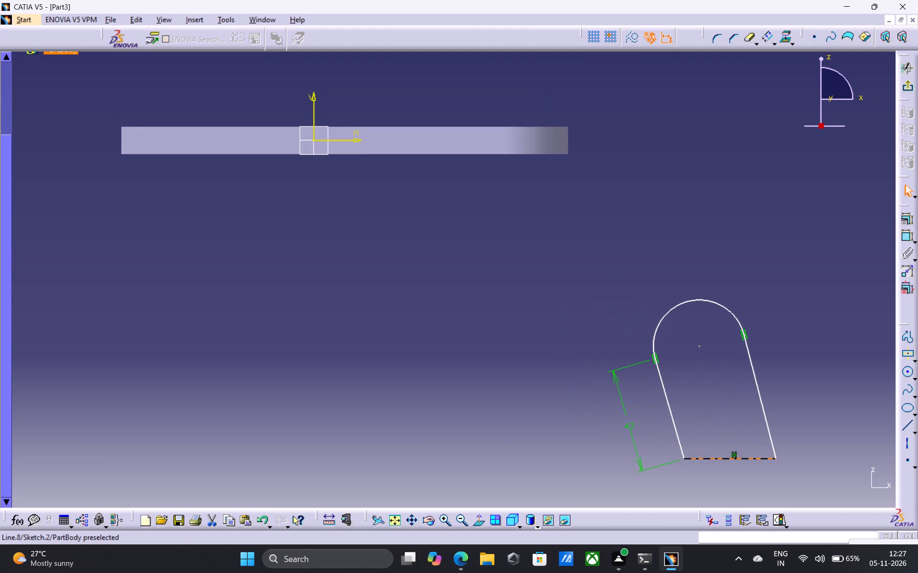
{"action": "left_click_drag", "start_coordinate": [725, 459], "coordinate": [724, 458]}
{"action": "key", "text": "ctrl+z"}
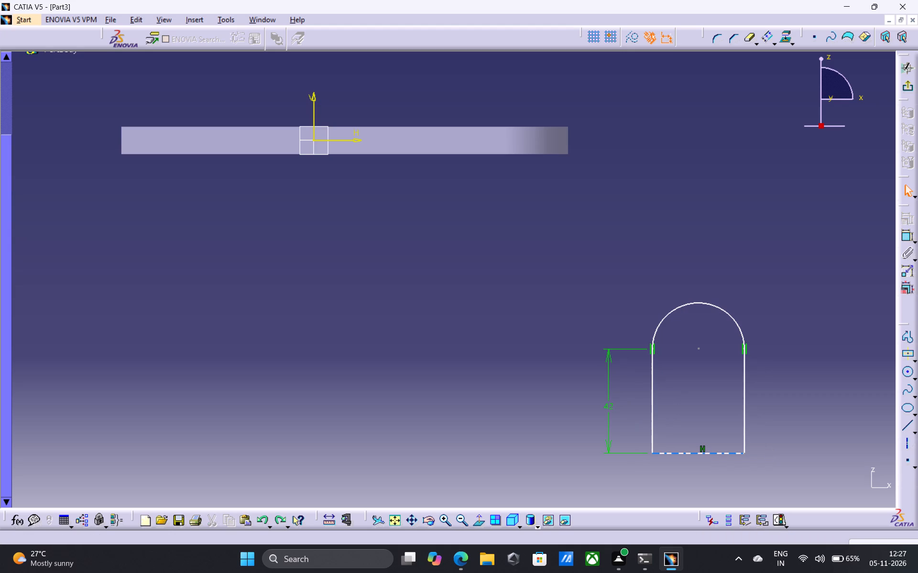
Select the whole arched profile and move it by its arc centre onto the plate, just above the sketch origin.
{"action": "left_click_drag", "start_coordinate": [606, 281], "coordinate": [782, 492]}
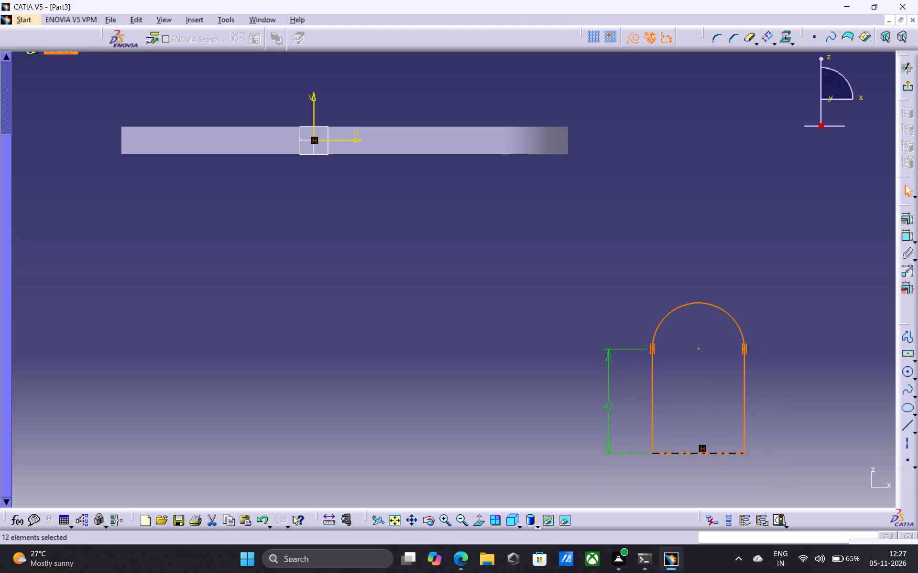
{"action": "left_click_drag", "start_coordinate": [699, 348], "coordinate": [368, 128]}
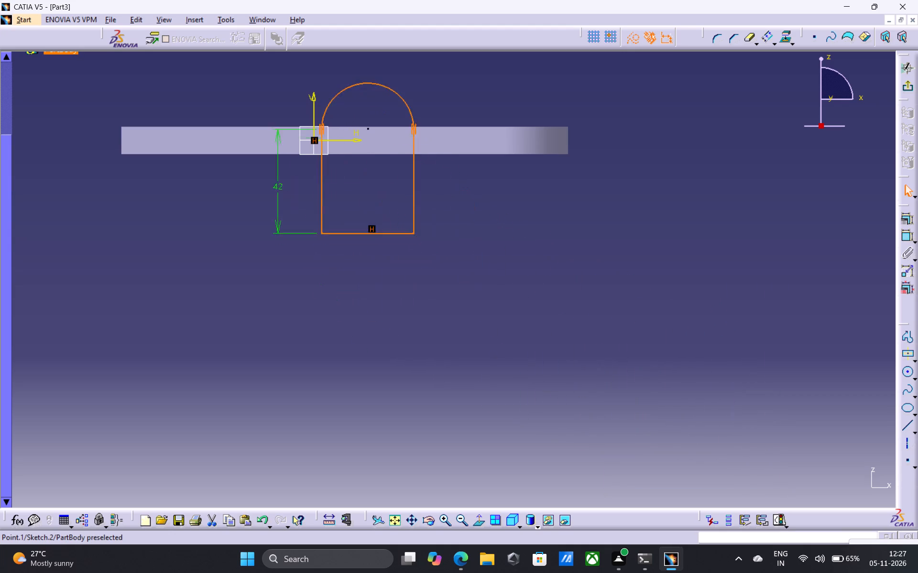
{"action": "left_click_drag", "start_coordinate": [368, 128], "coordinate": [309, 71]}
Constrain the arched profile's bottom line to be coincident with the plate's lower edge.
{"action": "middle_click_drag", "start_coordinate": [390, 97], "coordinate": [509, 279]}
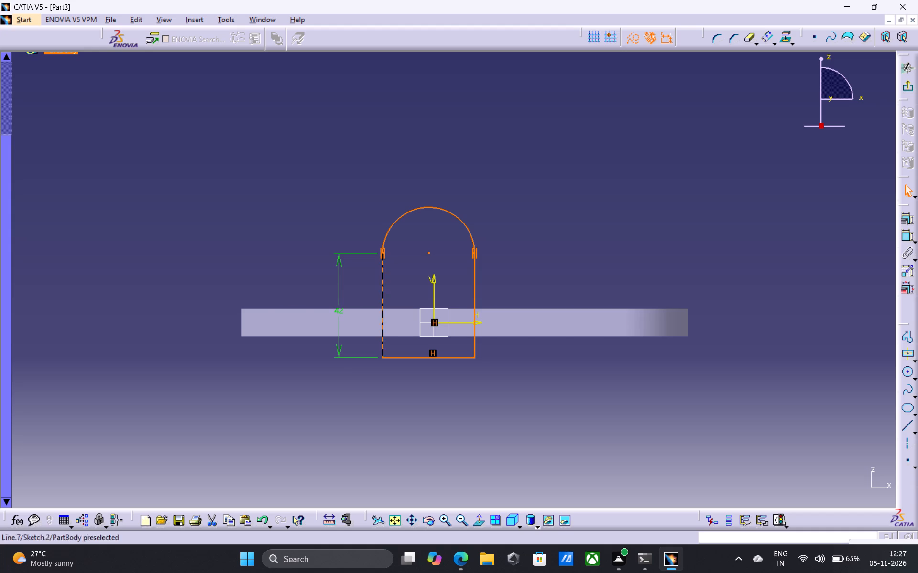
{"action": "left_click", "coordinate": [352, 335]}
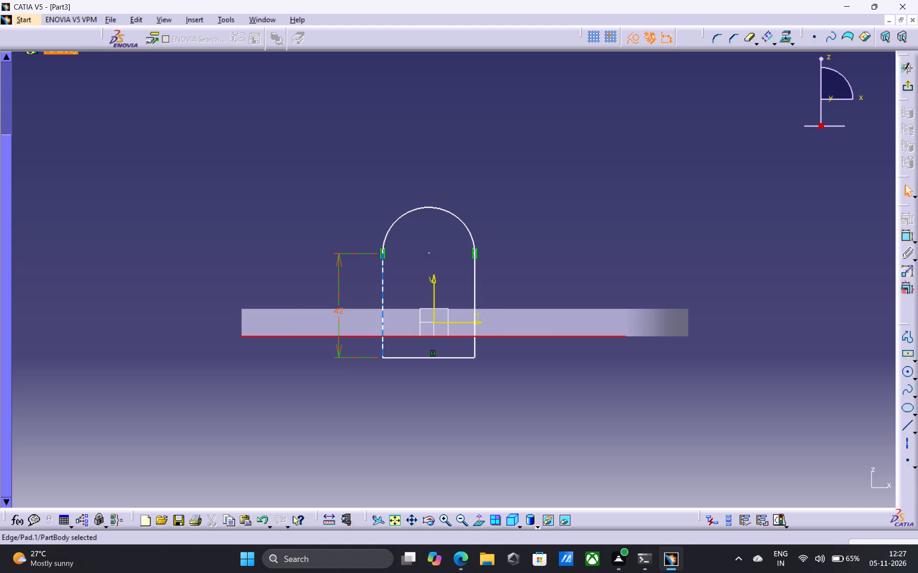
{"action": "left_click", "coordinate": [434, 358], "text": "ctrl"}
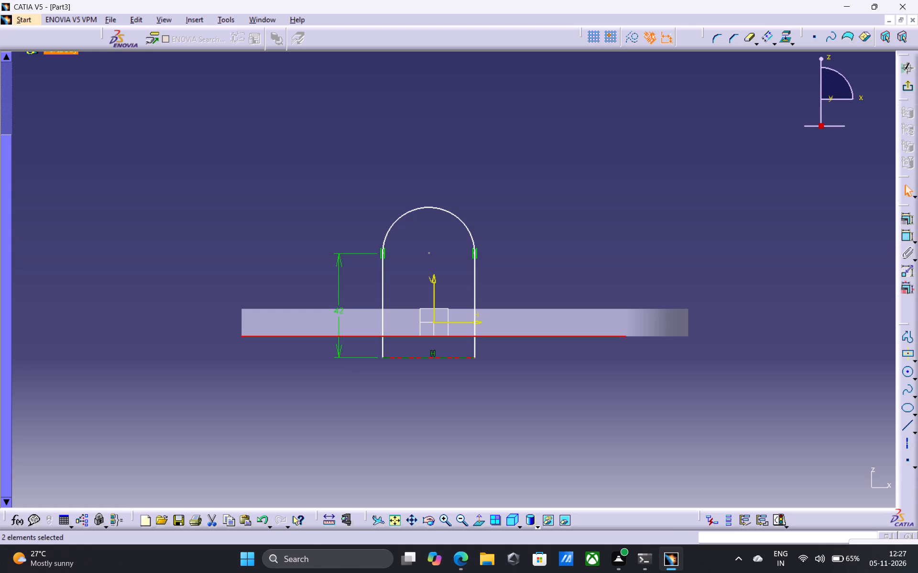
{"action": "left_click", "coordinate": [903, 221]}
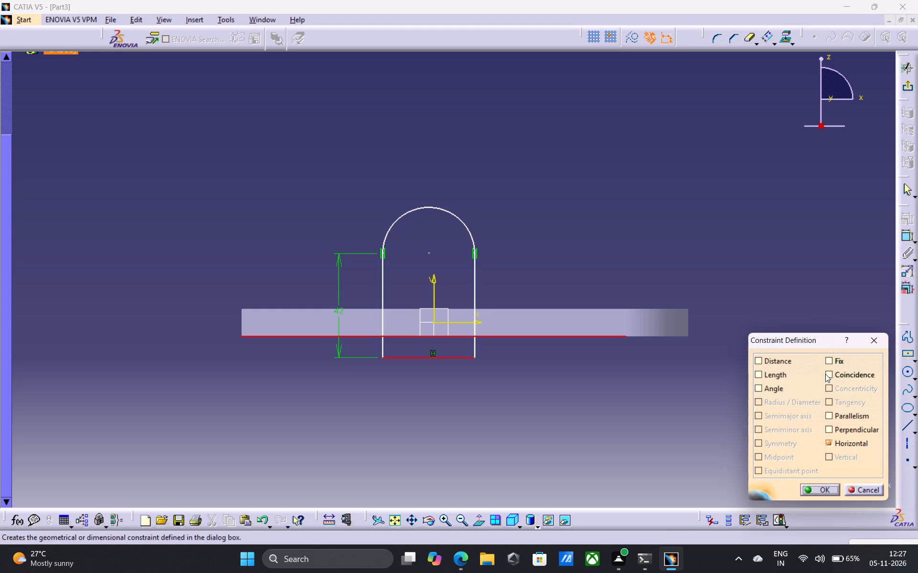
{"action": "left_click", "coordinate": [825, 374]}
{"action": "left_click", "coordinate": [818, 488]}
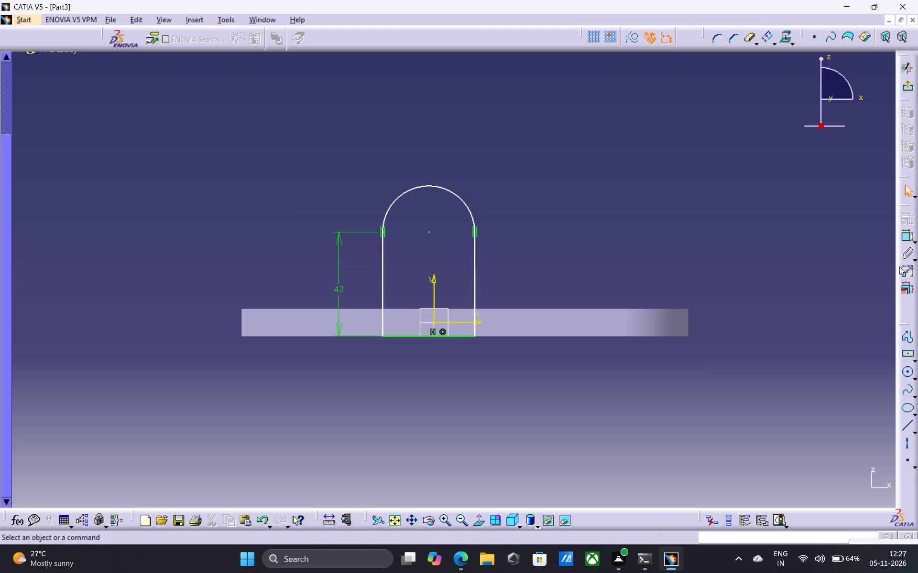
Dimension the horizontal distance from the plate's flat end edge to the profile's arc centre, placed above the profile.
{"action": "double_click", "coordinate": [903, 236]}
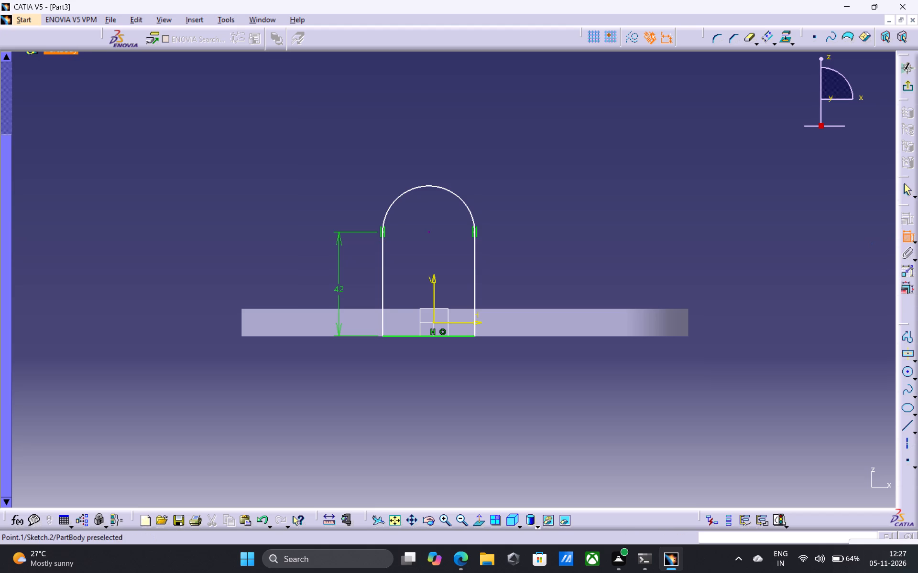
{"action": "left_click", "coordinate": [430, 231]}
{"action": "left_click", "coordinate": [240, 324]}
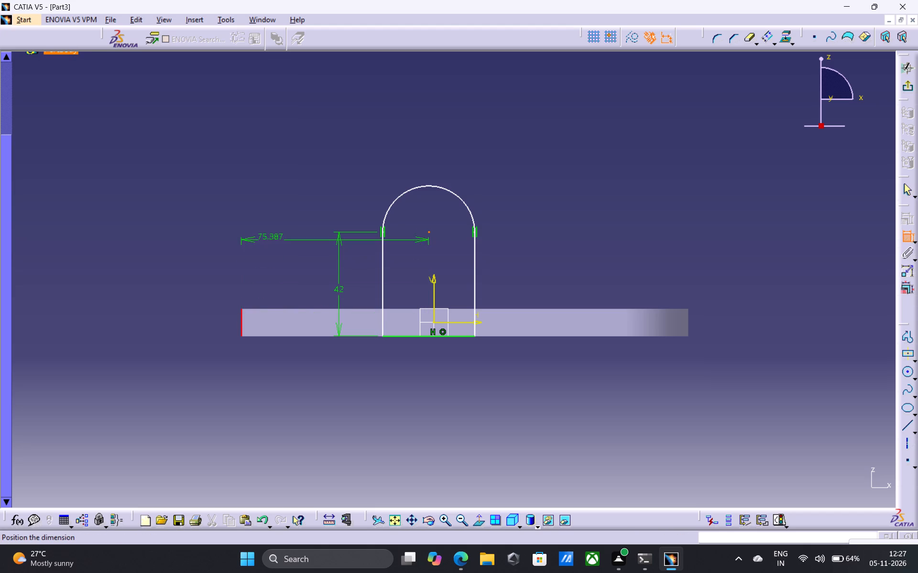
{"action": "left_click", "coordinate": [328, 149]}
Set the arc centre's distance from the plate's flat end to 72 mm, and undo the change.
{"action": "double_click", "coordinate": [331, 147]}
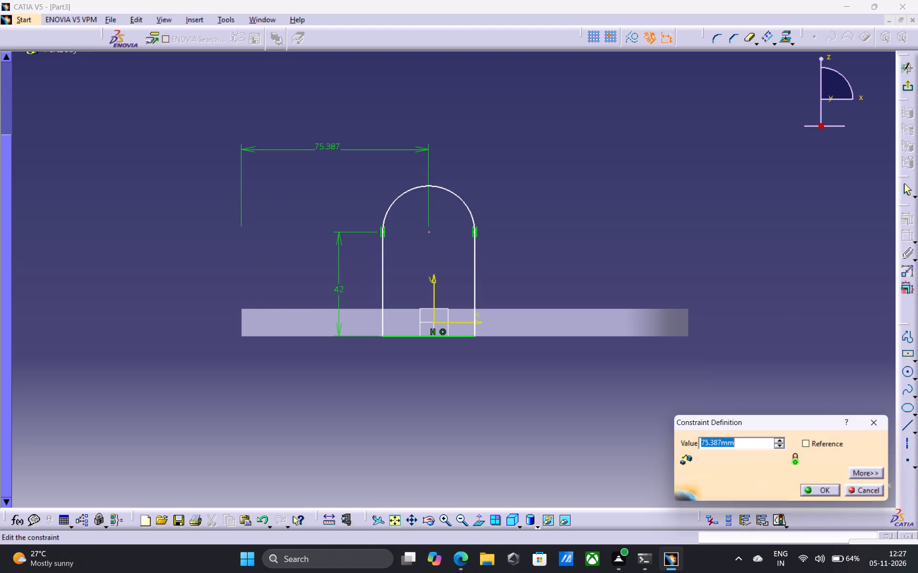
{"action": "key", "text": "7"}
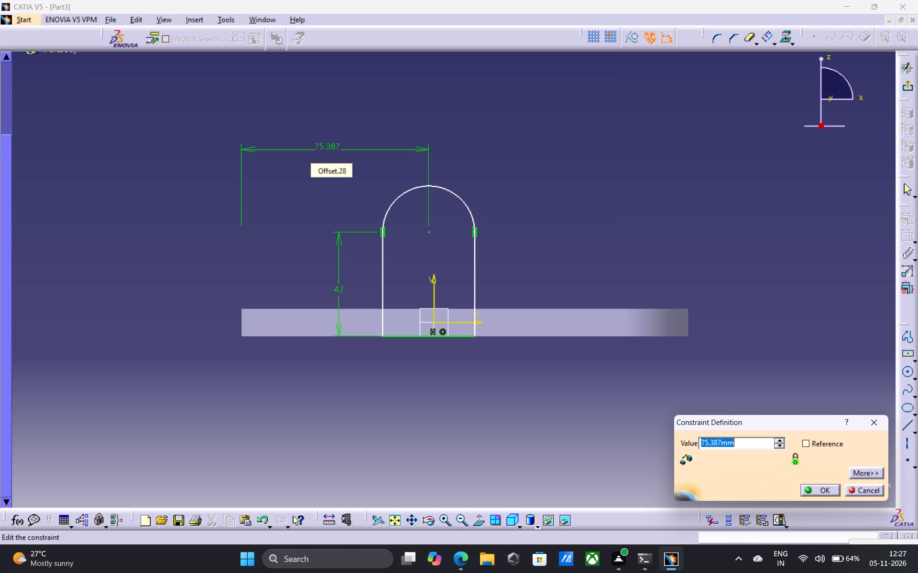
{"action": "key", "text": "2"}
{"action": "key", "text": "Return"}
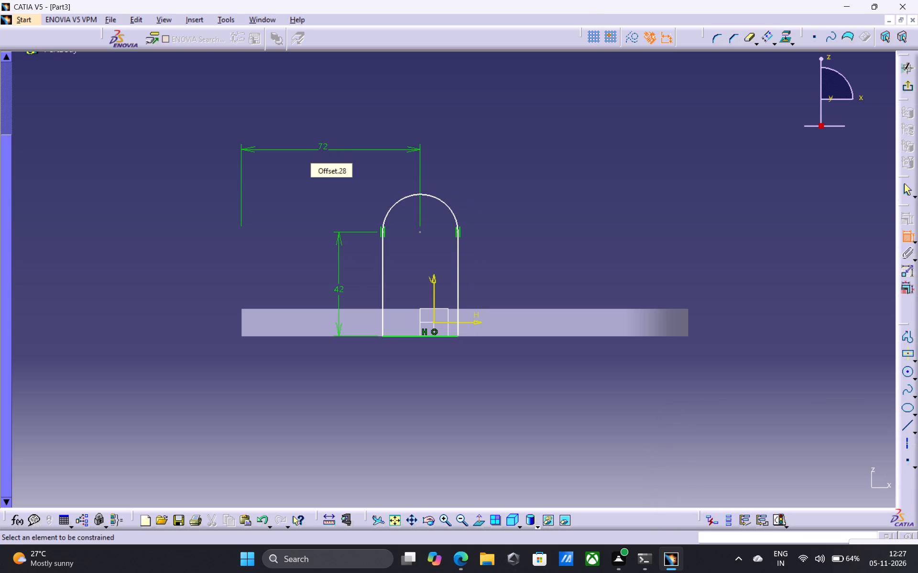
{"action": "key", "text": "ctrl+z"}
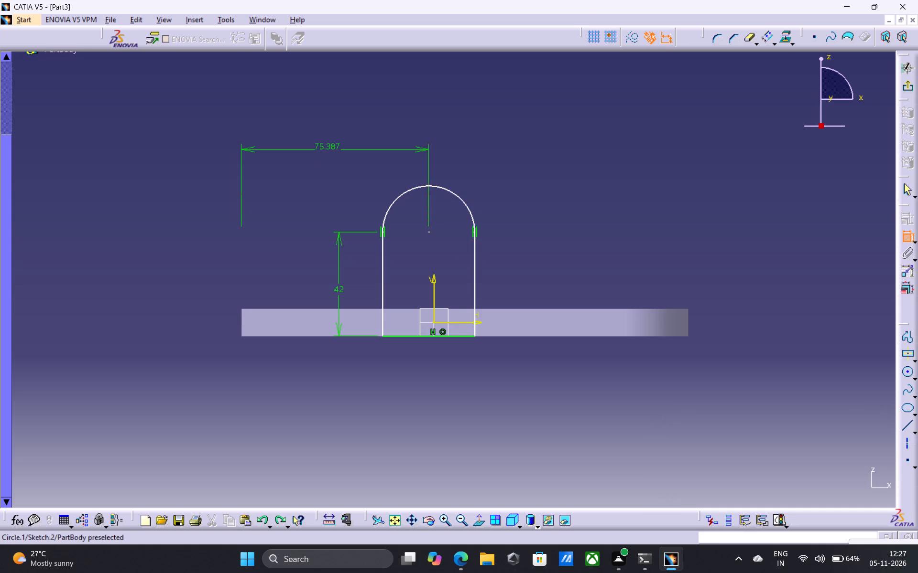
Set the arc centre's distance from the plate's flat end to 72 mm.
{"action": "double_click", "coordinate": [332, 141]}
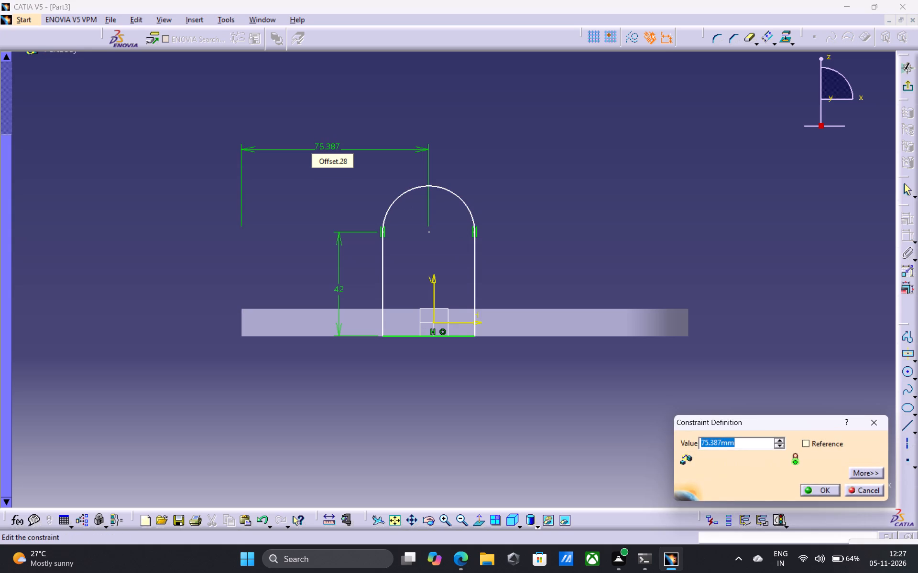
{"action": "key", "text": "2"}
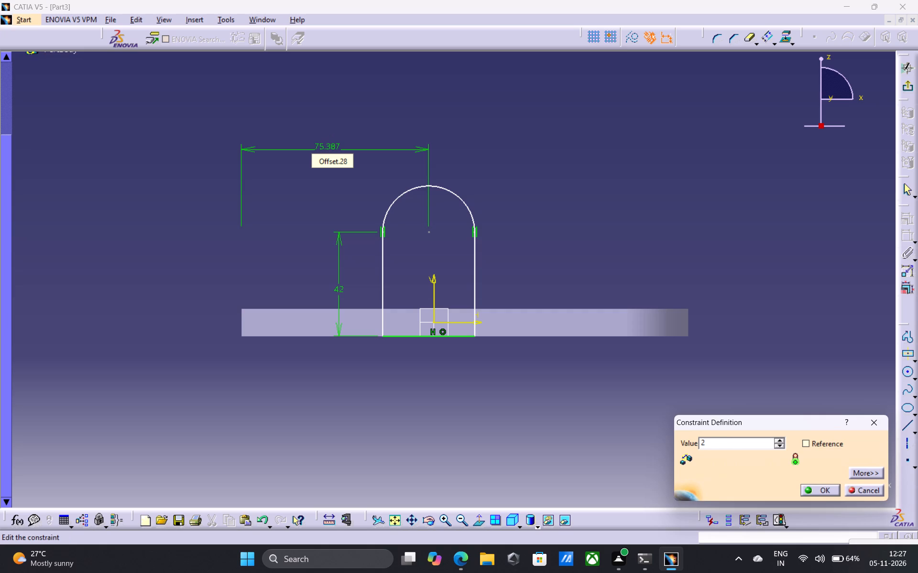
{"action": "key", "text": "BackSpace"}
{"action": "type", "text": "72"}
{"action": "key", "text": "Return"}
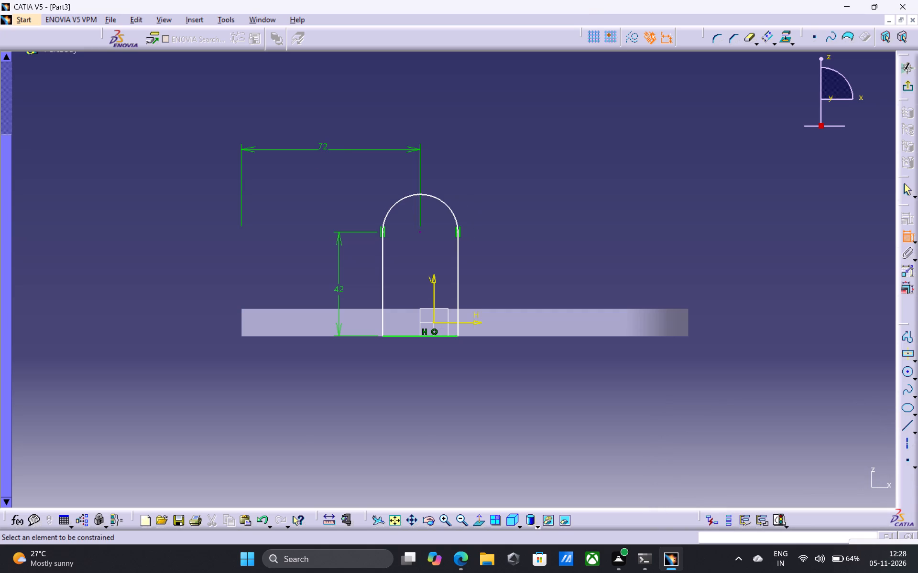
{"action": "key", "text": "Escape"}
{"action": "key", "text": "Escape"}
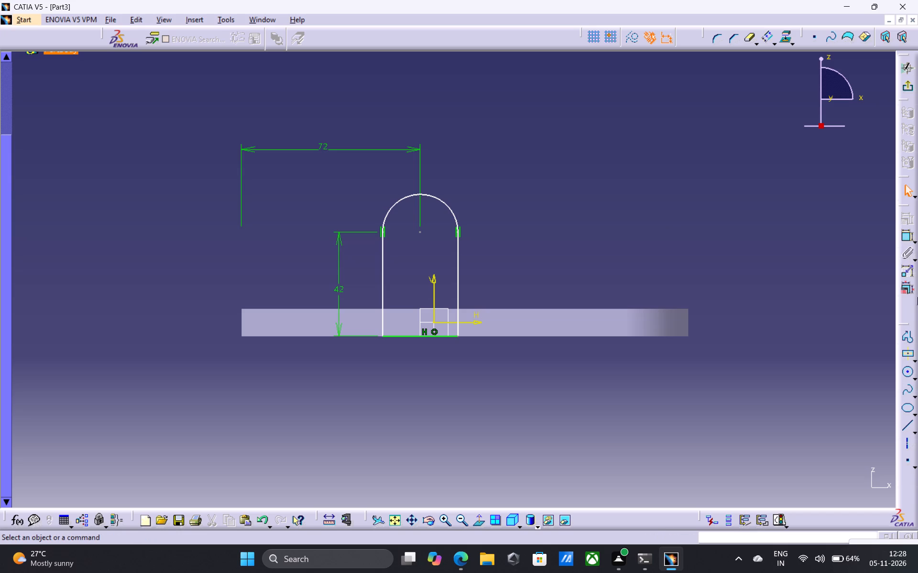
Dimension the length of the profile's bottom line, placed below the plate, keeping its drawn value.
{"action": "double_click", "coordinate": [905, 238]}
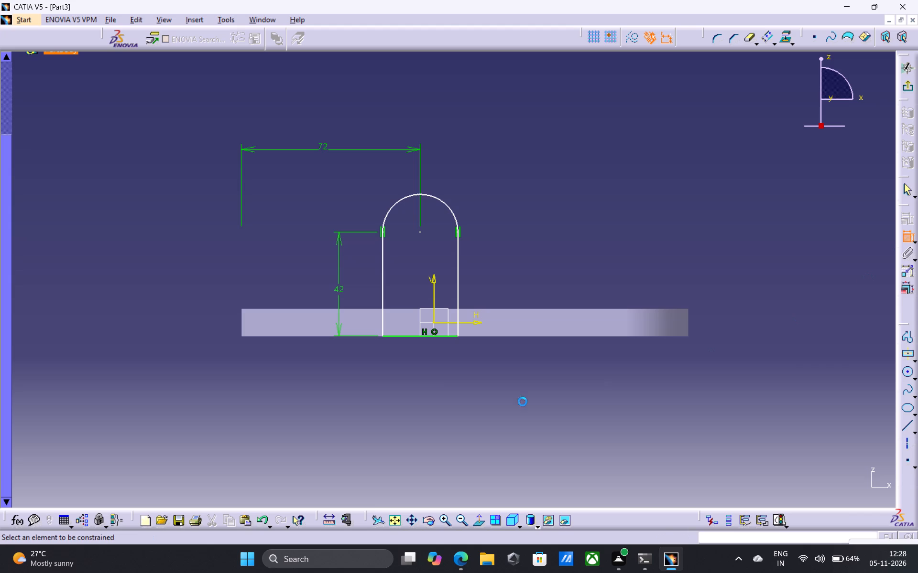
{"action": "left_click_drag", "start_coordinate": [414, 336], "coordinate": [414, 343]}
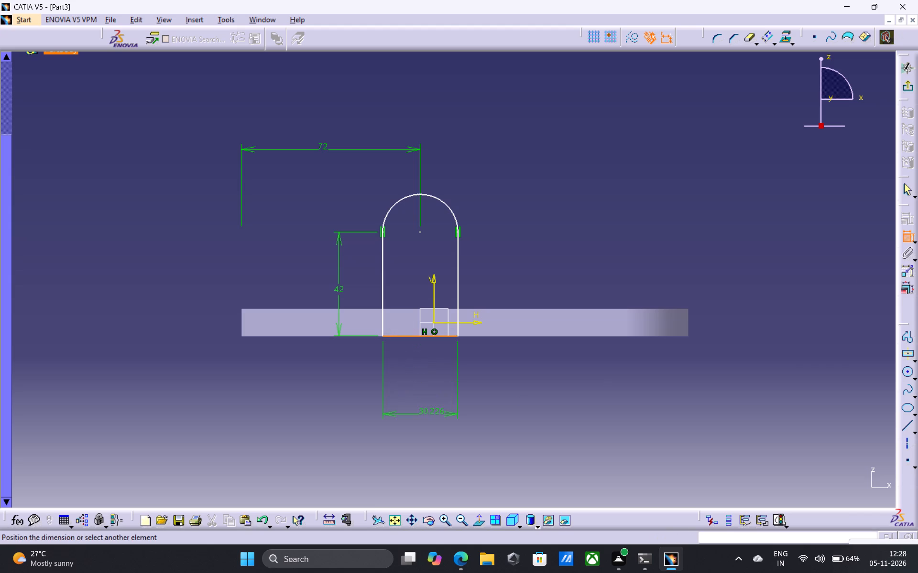
{"action": "left_click", "coordinate": [425, 415]}
{"action": "left_click", "coordinate": [424, 412]}
{"action": "left_click", "coordinate": [424, 412]}
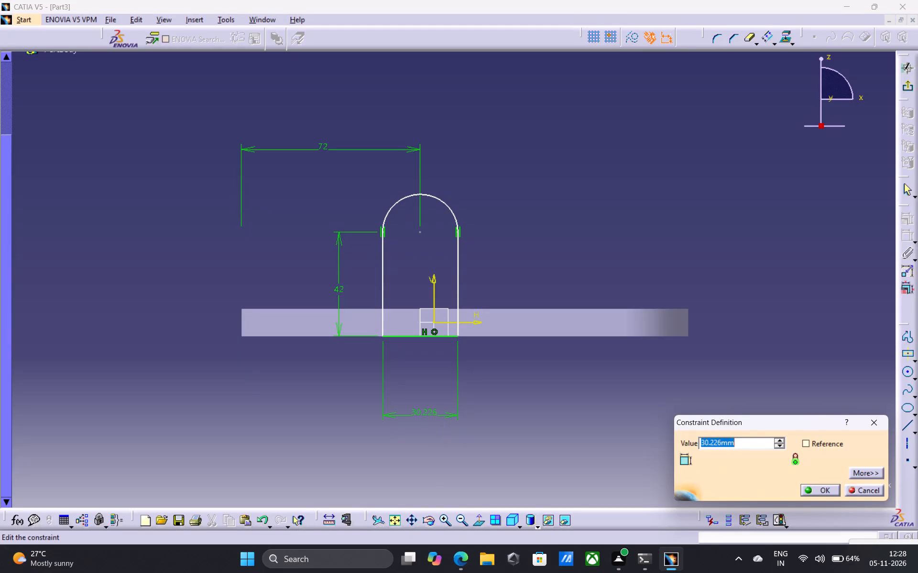
{"action": "left_click", "coordinate": [824, 489]}
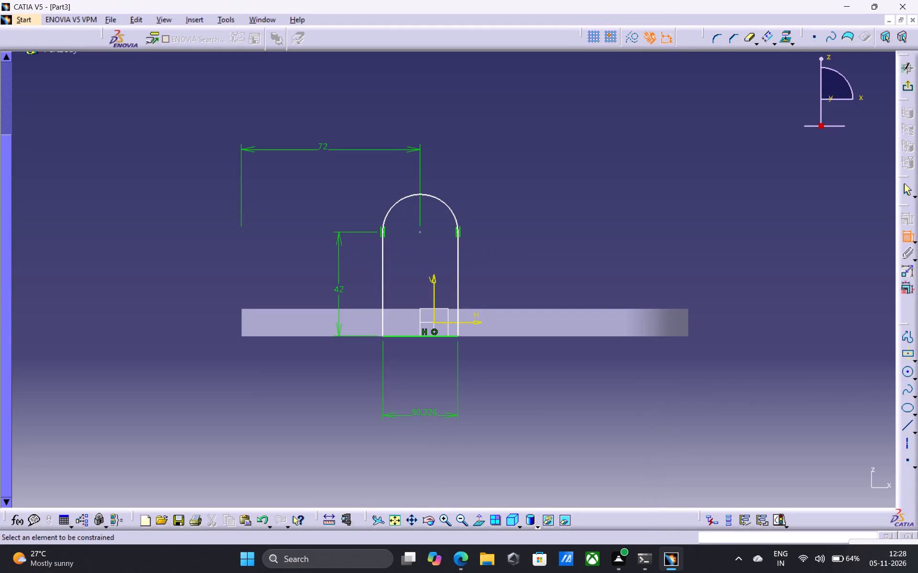
Dimension the radius of the profile's top arc, placed outside the arc.
{"action": "left_click", "coordinate": [446, 202]}
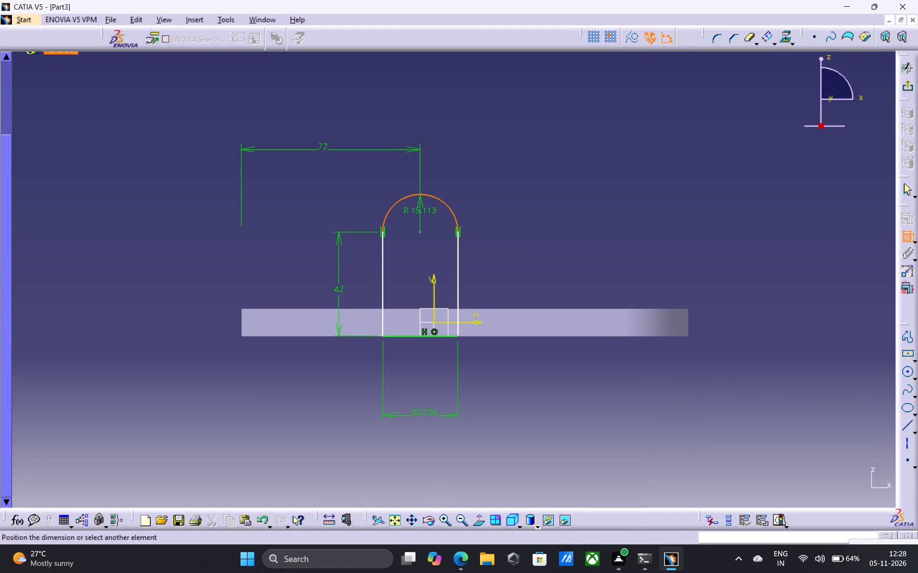
{"action": "left_click", "coordinate": [505, 173]}
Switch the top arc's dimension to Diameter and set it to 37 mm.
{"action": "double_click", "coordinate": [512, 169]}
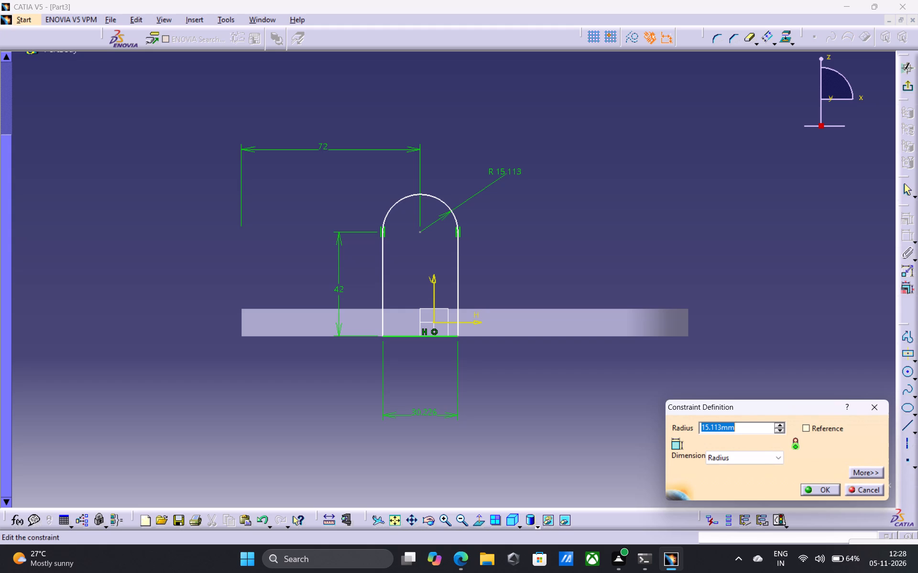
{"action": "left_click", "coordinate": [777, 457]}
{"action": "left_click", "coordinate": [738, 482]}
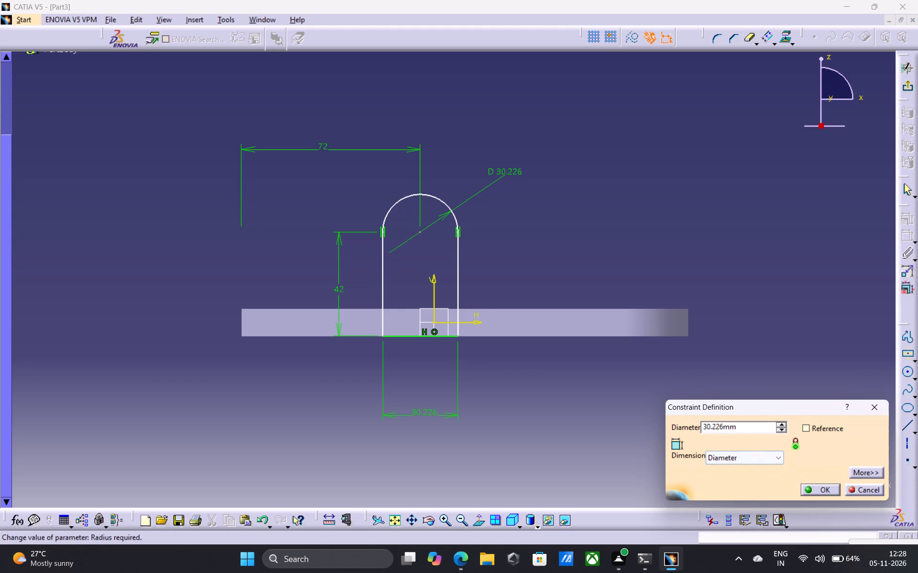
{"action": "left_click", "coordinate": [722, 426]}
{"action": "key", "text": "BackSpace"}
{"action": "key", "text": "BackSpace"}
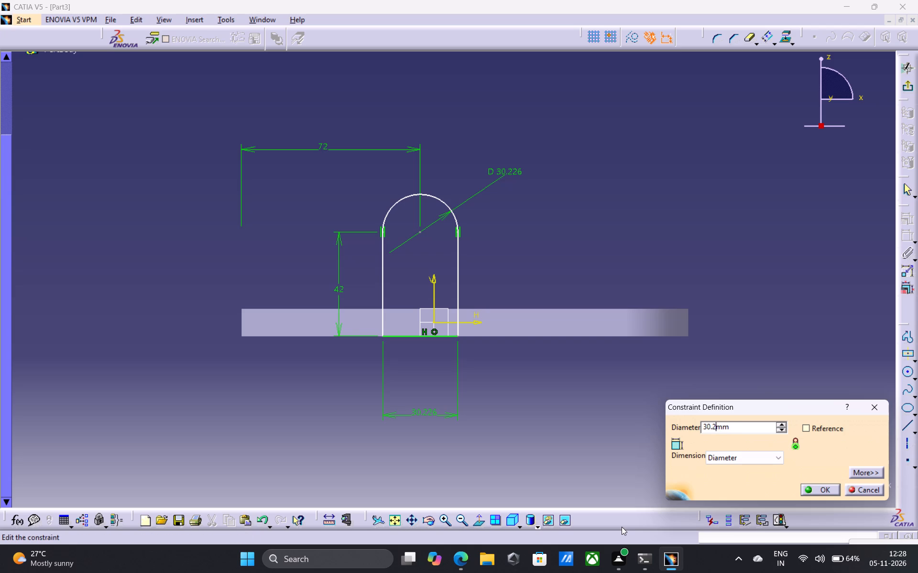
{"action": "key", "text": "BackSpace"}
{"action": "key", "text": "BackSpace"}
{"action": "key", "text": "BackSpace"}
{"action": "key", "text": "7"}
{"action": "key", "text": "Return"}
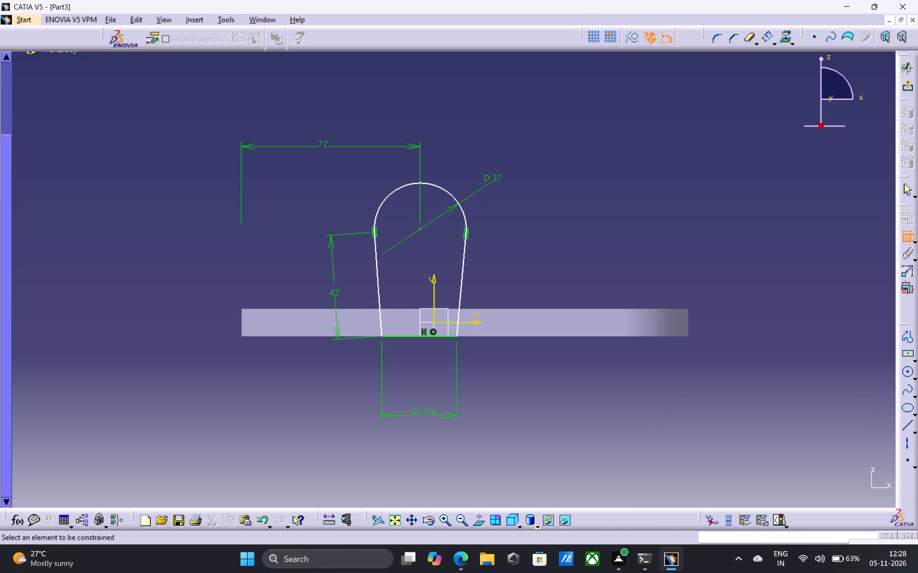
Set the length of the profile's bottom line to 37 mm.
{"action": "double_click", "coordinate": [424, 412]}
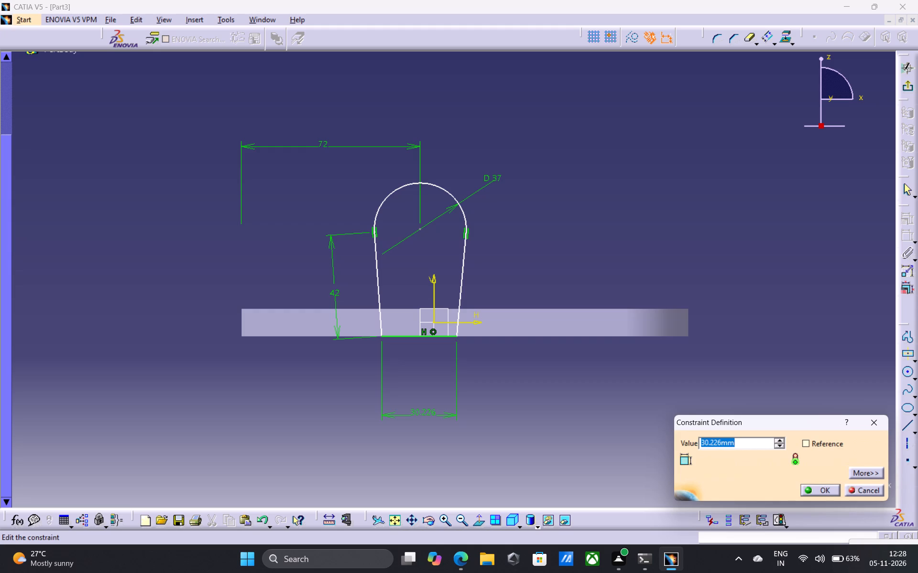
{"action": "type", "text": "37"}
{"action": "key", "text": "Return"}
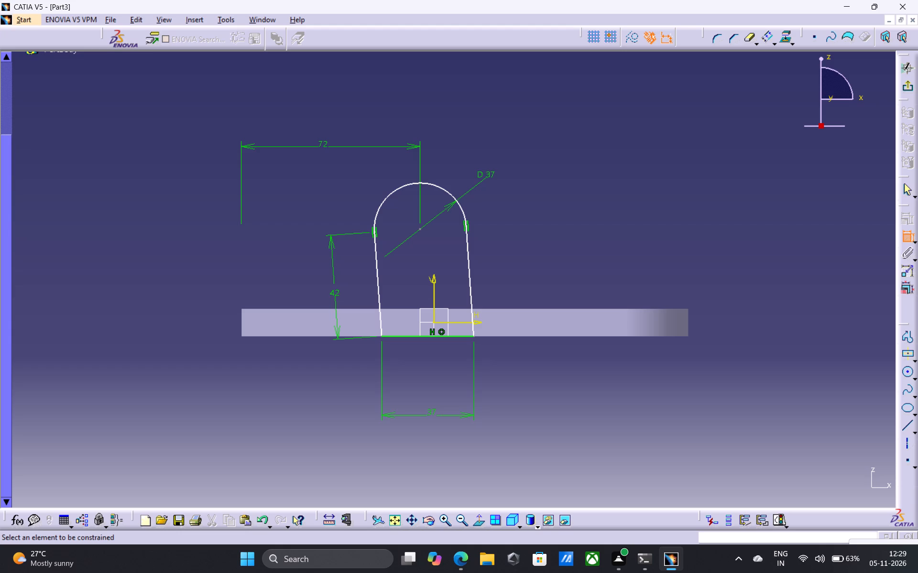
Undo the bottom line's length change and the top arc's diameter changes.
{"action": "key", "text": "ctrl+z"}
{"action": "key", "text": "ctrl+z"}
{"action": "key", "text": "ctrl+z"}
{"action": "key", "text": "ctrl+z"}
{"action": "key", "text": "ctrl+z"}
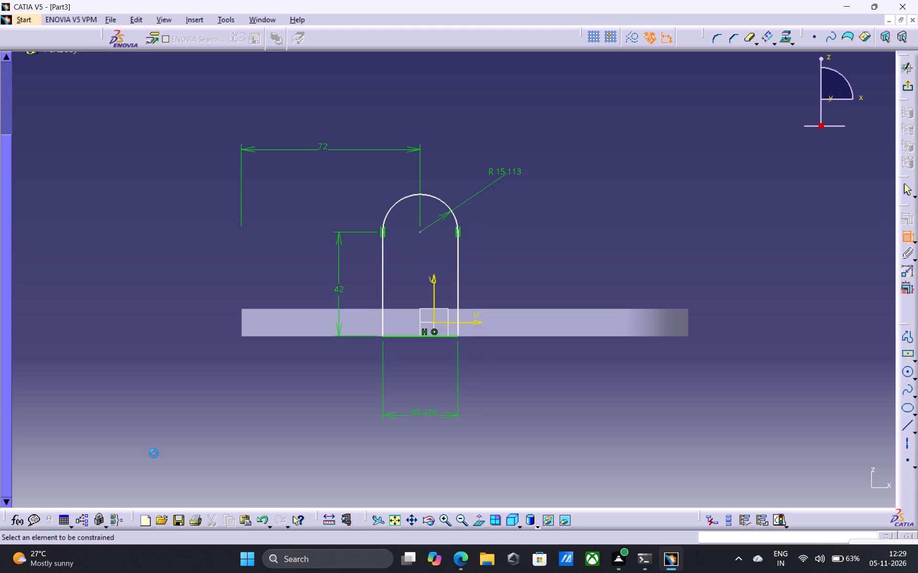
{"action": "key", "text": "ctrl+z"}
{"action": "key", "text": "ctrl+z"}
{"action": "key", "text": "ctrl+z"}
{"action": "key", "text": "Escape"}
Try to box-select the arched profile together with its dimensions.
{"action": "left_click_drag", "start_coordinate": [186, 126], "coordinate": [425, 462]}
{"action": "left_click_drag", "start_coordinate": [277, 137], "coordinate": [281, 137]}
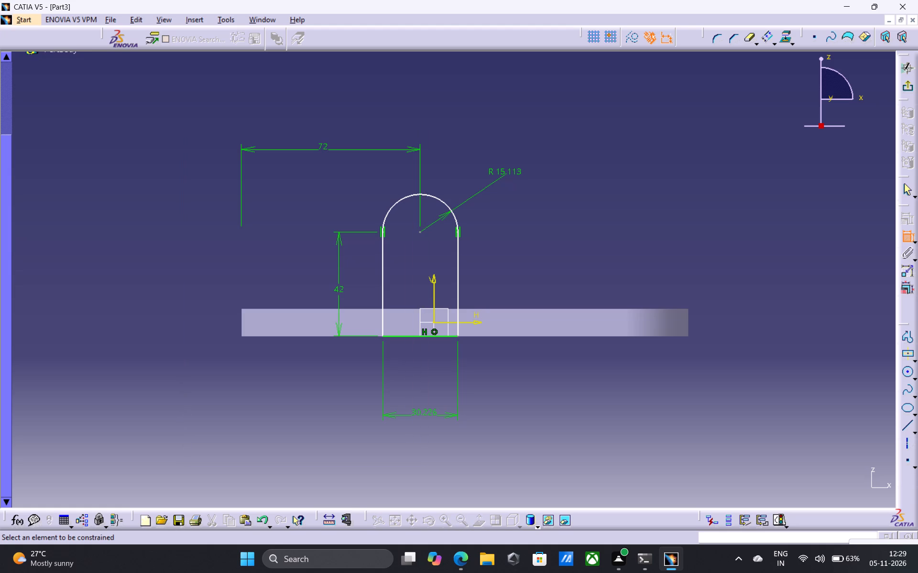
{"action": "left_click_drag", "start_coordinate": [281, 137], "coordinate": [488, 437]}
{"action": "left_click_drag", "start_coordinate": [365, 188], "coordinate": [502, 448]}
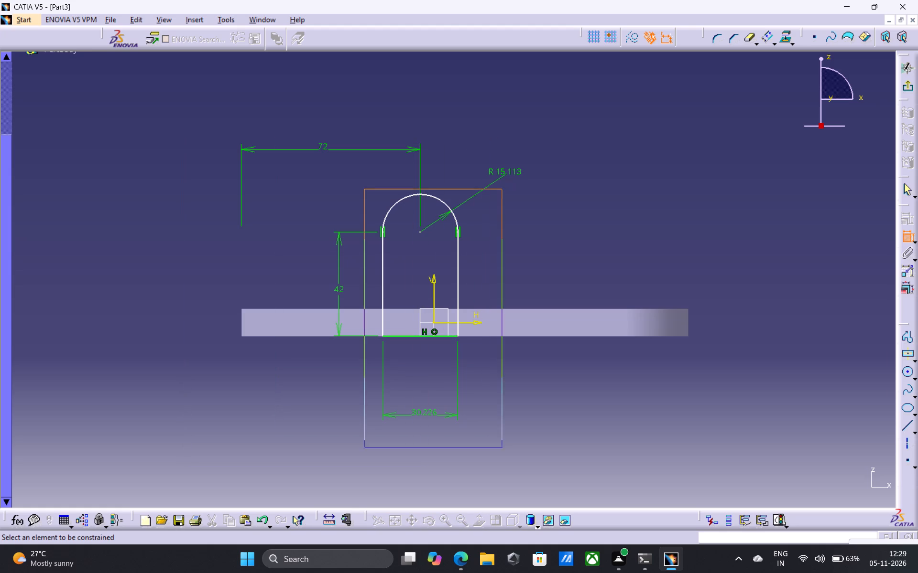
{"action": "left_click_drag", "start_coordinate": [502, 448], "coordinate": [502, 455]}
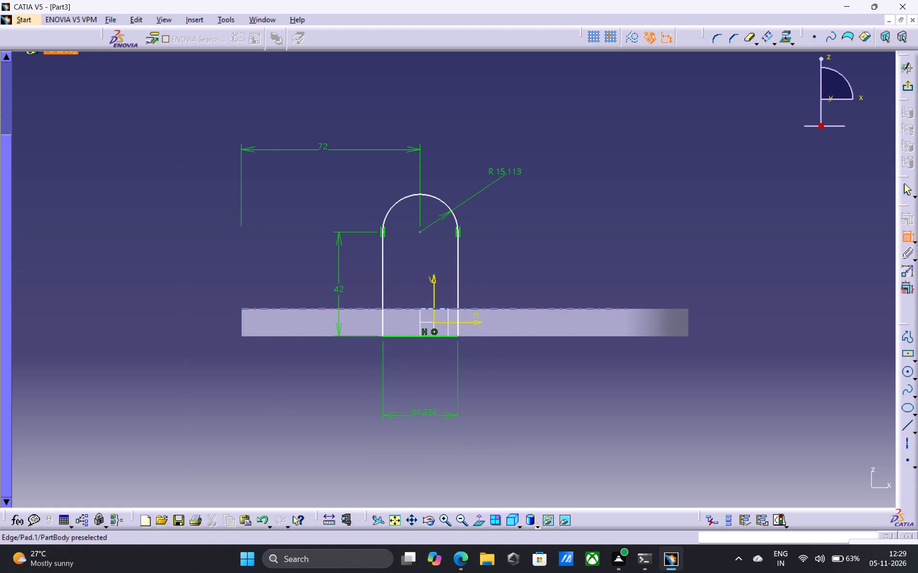
Leave the Constraint command and move the 72 mm distance dimension below the plate.
{"action": "left_click", "coordinate": [914, 237]}
{"action": "left_click", "coordinate": [884, 251]}
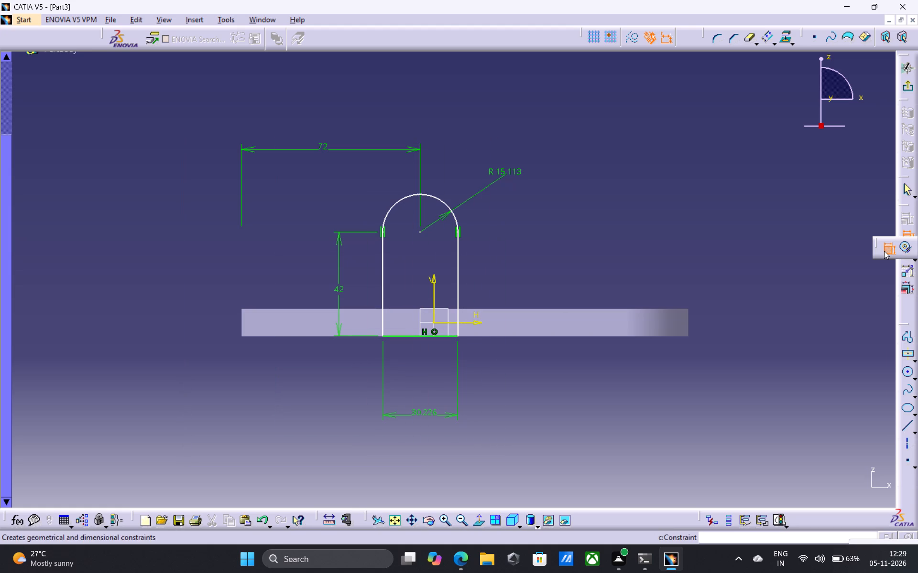
{"action": "left_click", "coordinate": [886, 251]}
{"action": "left_click_drag", "start_coordinate": [320, 148], "coordinate": [437, 392]}
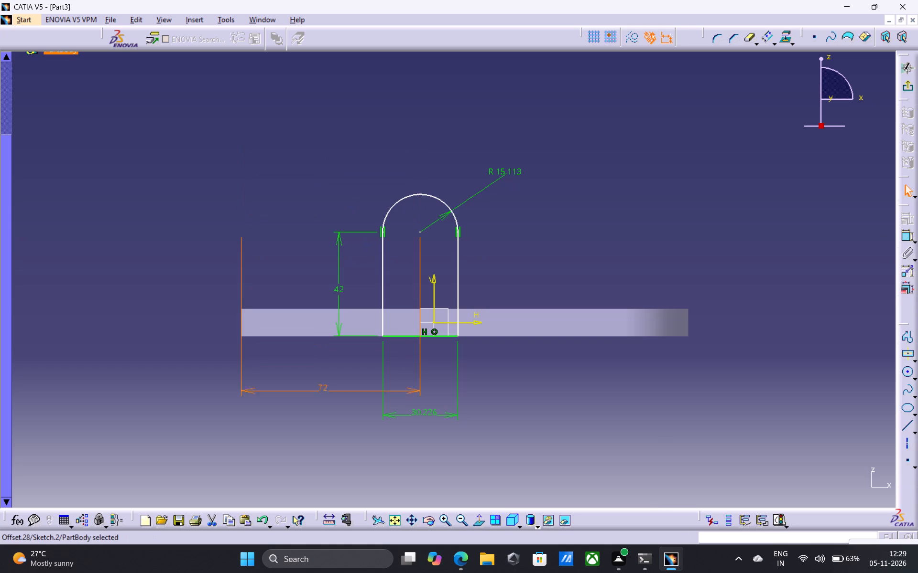
Delete the arched profile together with its dimensions and constraints from the sketch.
{"action": "left_click_drag", "start_coordinate": [437, 392], "coordinate": [462, 406]}
{"action": "left_click_drag", "start_coordinate": [482, 181], "coordinate": [477, 360]}
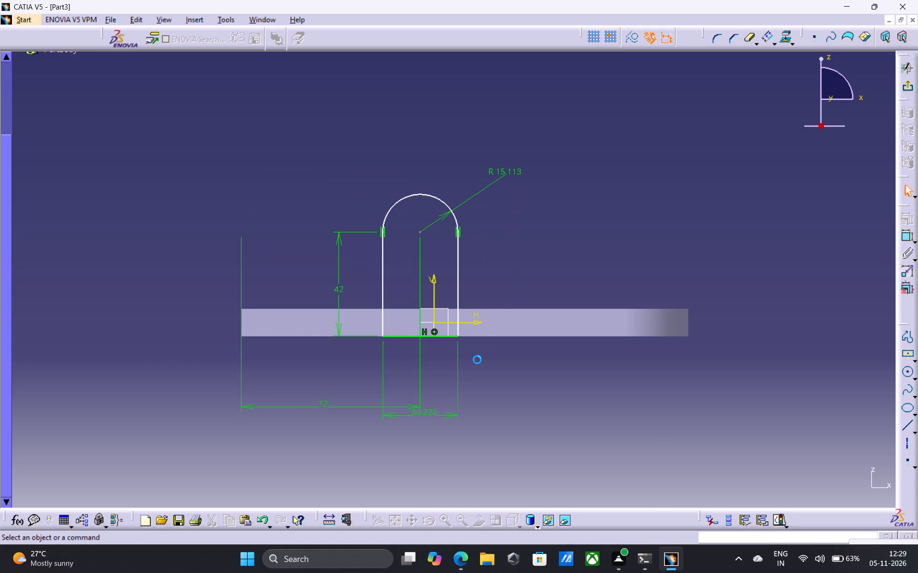
{"action": "left_click_drag", "start_coordinate": [477, 360], "coordinate": [231, 451]}
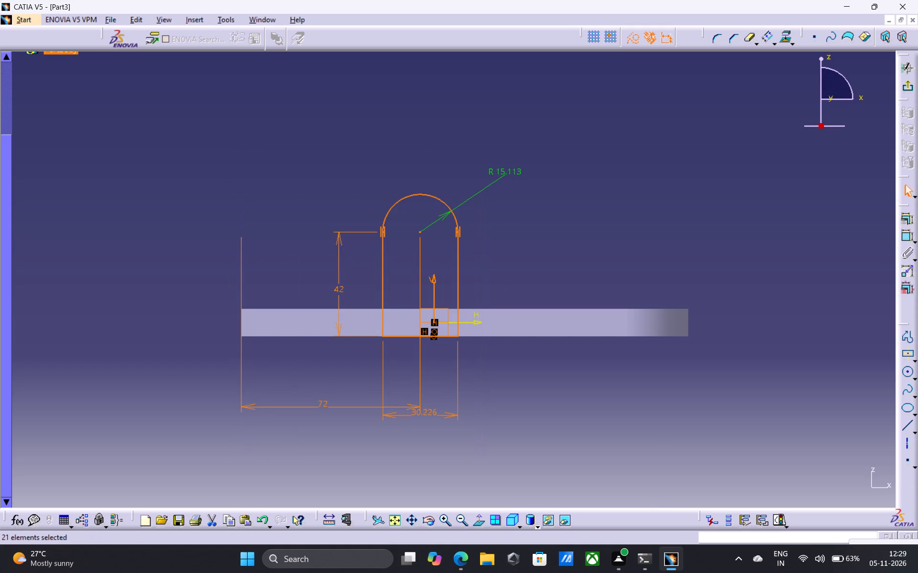
{"action": "key", "text": "Delete"}
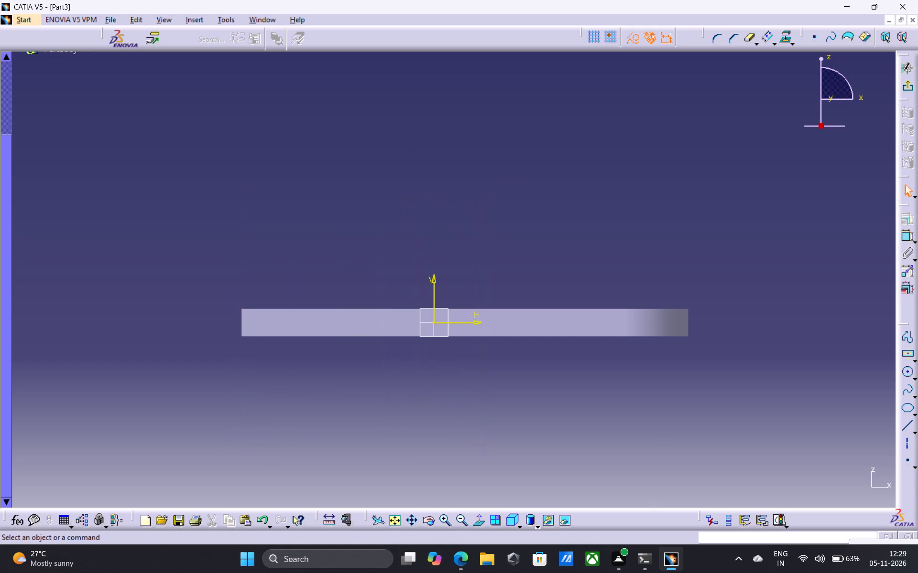
Draw a centred rectangle about 39 mm wide and 65 mm high, and place it just above the plate.
{"action": "left_click", "coordinate": [906, 355]}
{"action": "left_click", "coordinate": [355, 123]}
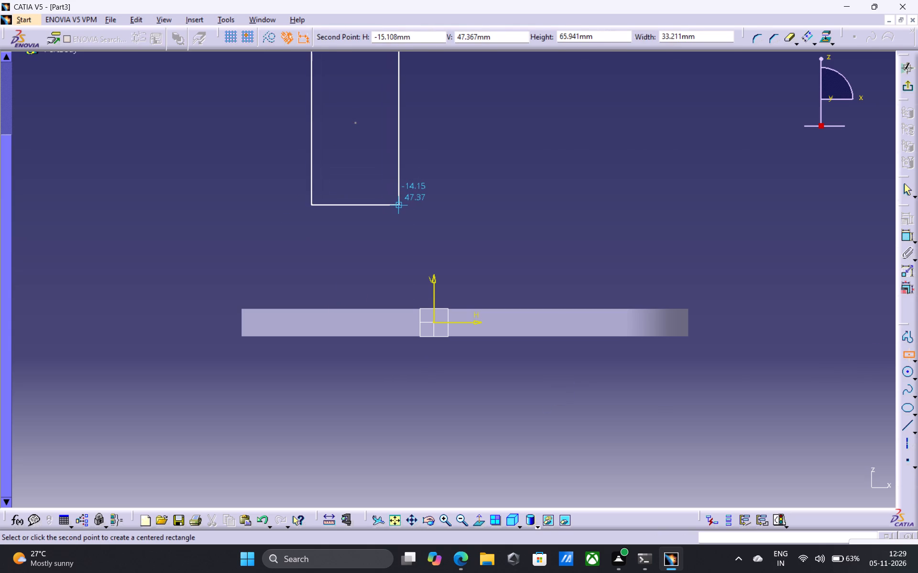
{"action": "left_click", "coordinate": [403, 204]}
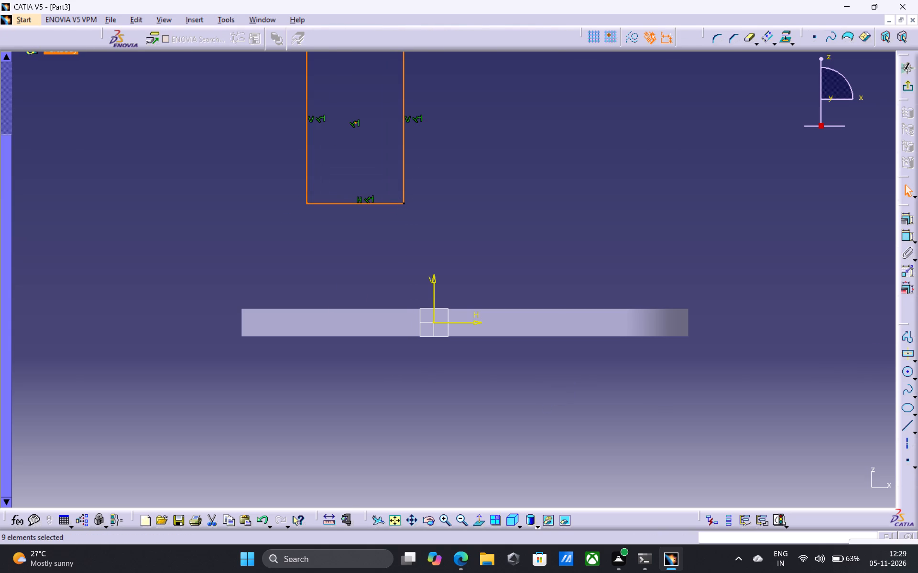
{"action": "left_click_drag", "start_coordinate": [372, 160], "coordinate": [377, 199]}
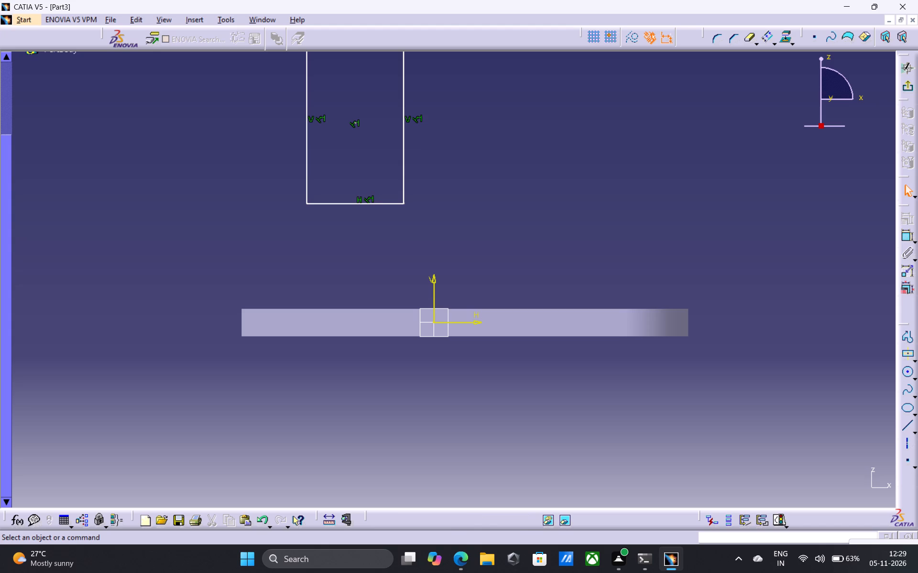
{"action": "left_click_drag", "start_coordinate": [354, 122], "coordinate": [369, 206]}
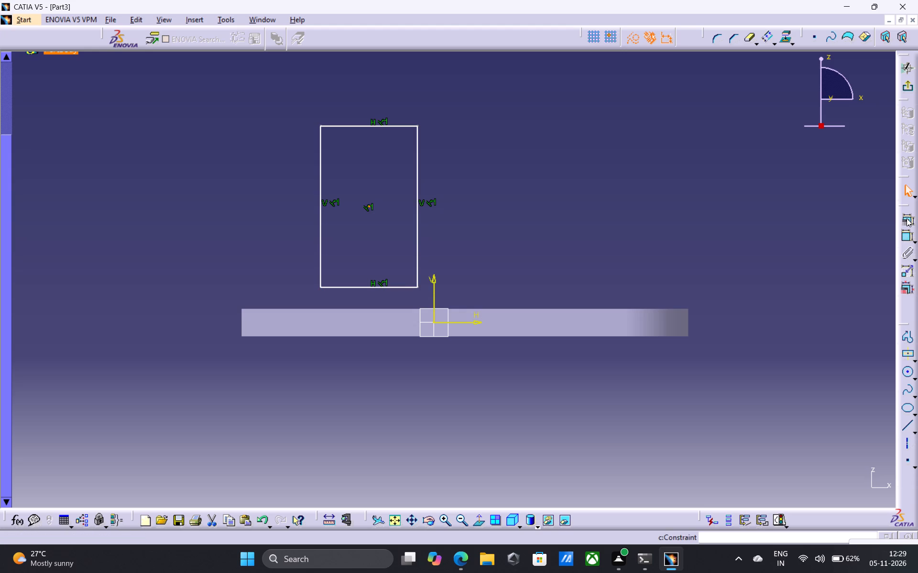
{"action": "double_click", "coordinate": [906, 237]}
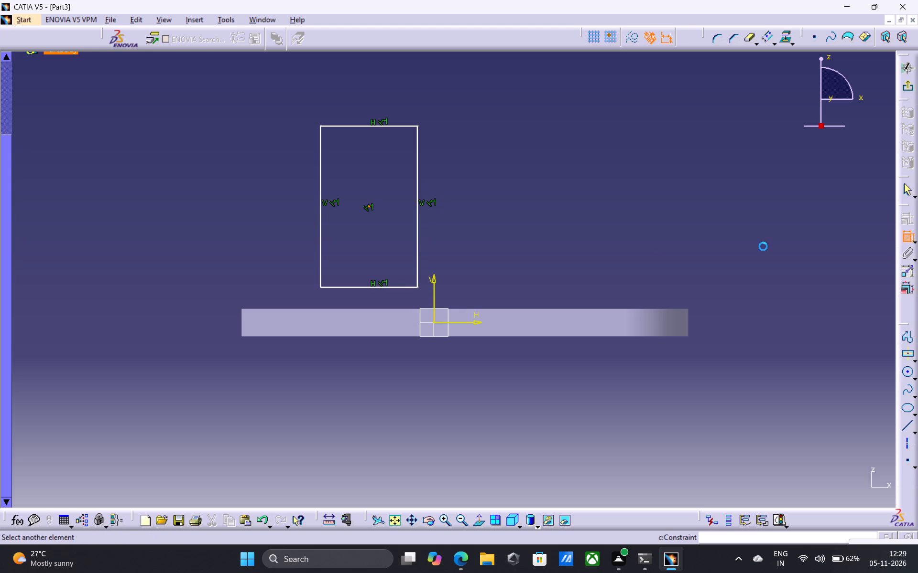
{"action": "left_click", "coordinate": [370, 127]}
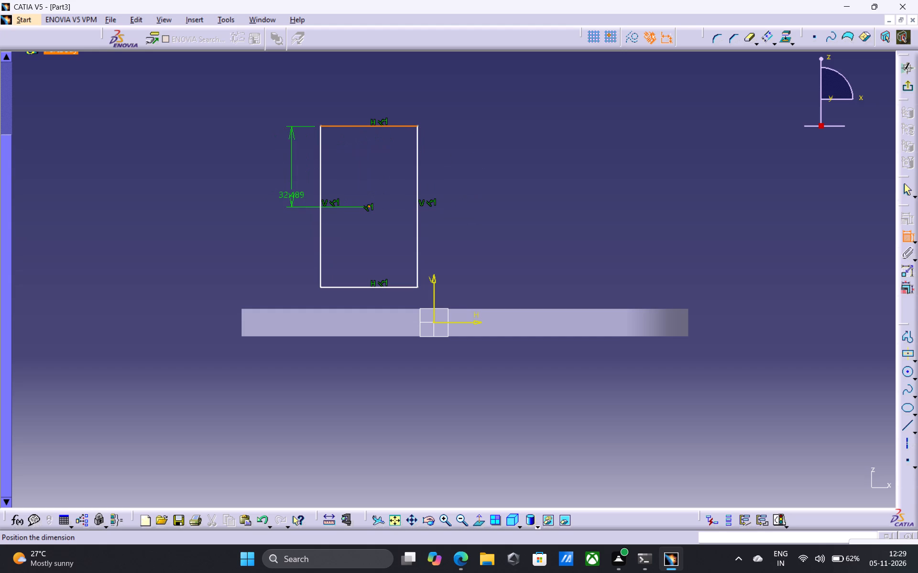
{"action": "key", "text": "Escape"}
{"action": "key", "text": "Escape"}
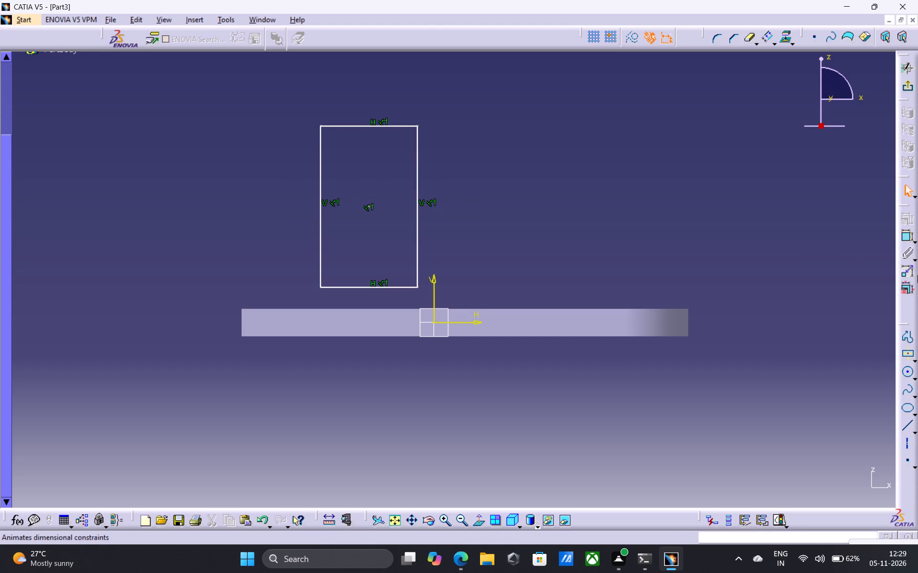
Dimension the rectangle's top line and set its length to 37 mm.
{"action": "left_click", "coordinate": [910, 232]}
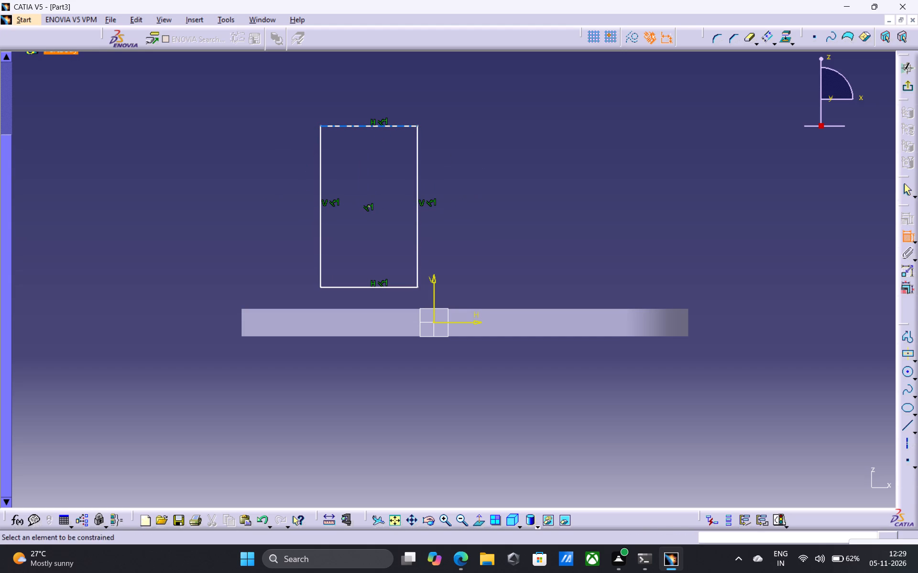
{"action": "left_click", "coordinate": [364, 124]}
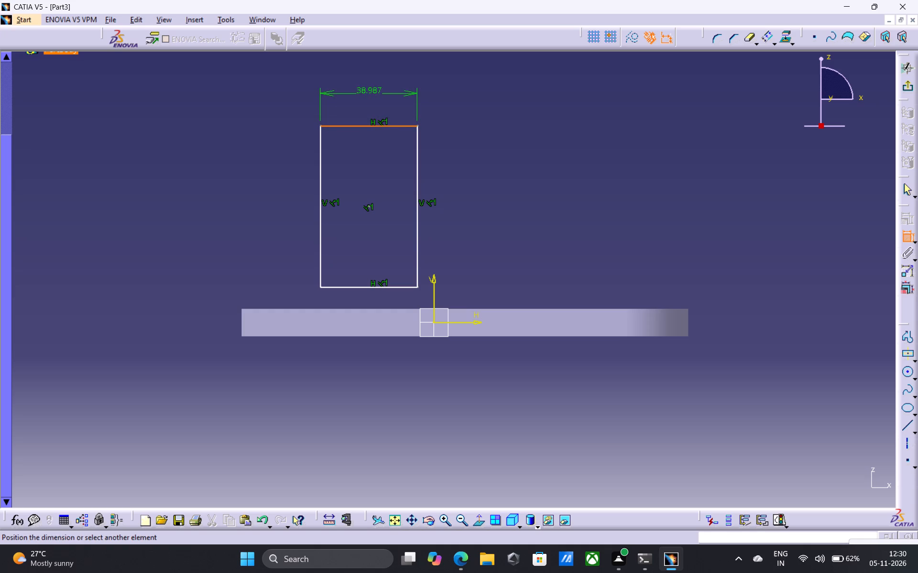
{"action": "left_click", "coordinate": [372, 94]}
{"action": "double_click", "coordinate": [373, 89]}
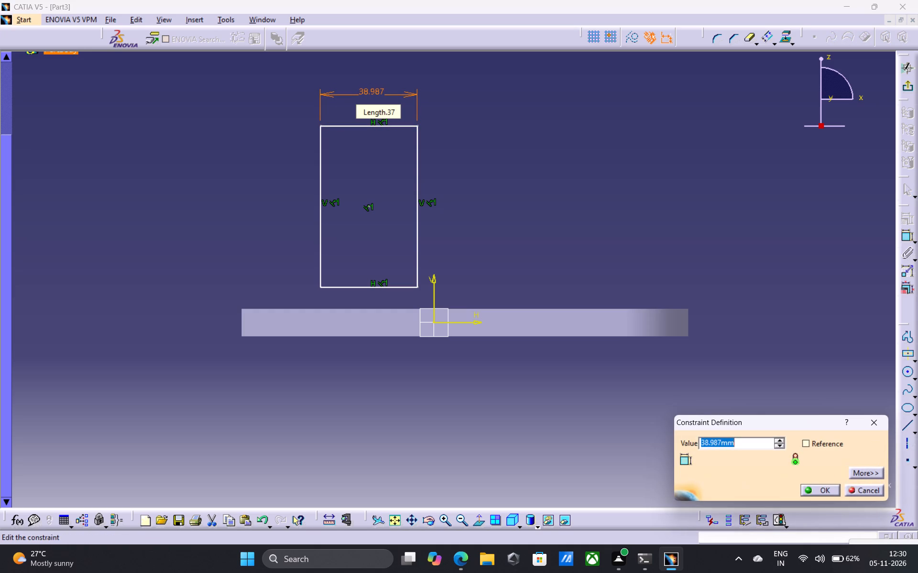
{"action": "type", "text": "37"}
{"action": "key", "text": "Return"}
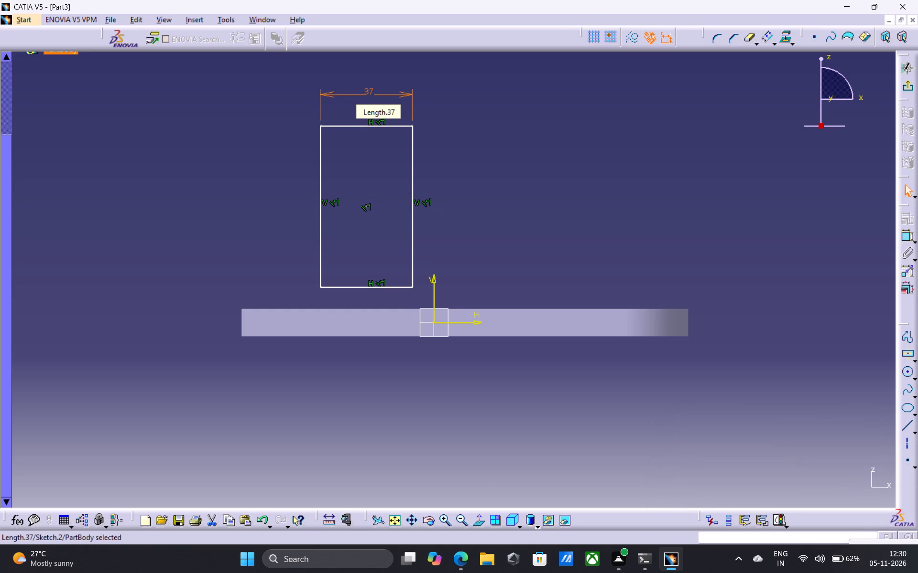
Dimension the rectangle's vertical side and set its height to 42 mm.
{"action": "double_click", "coordinate": [907, 234]}
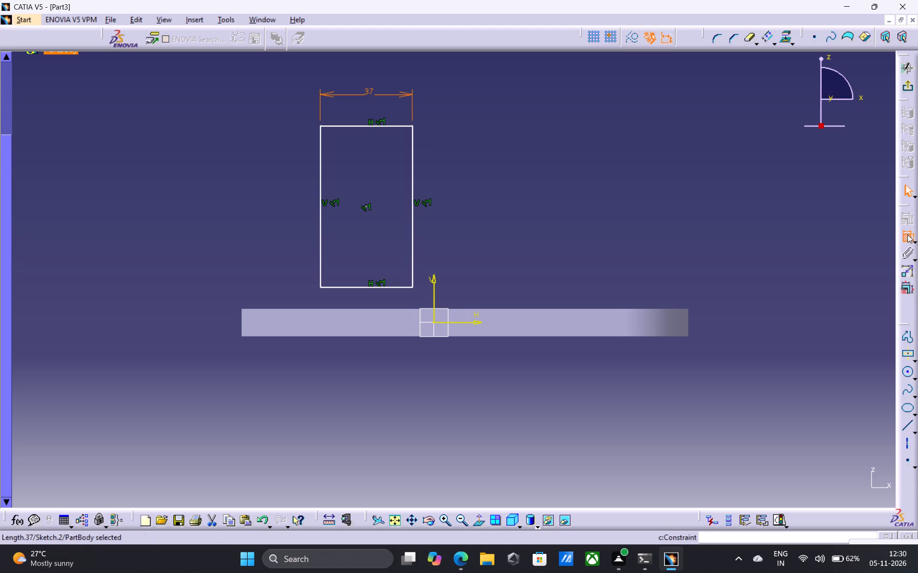
{"action": "left_click", "coordinate": [412, 183]}
{"action": "left_click", "coordinate": [461, 198]}
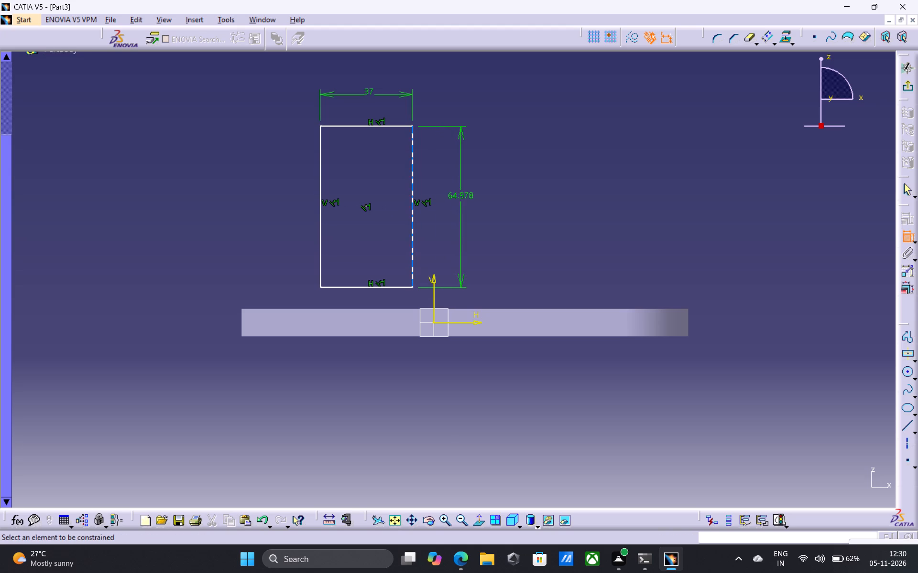
{"action": "double_click", "coordinate": [467, 193]}
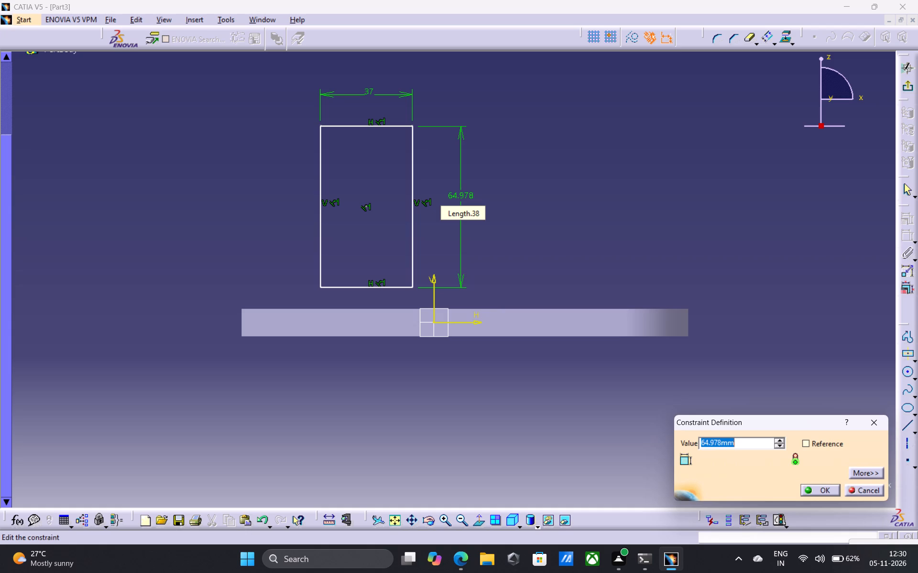
{"action": "type", "text": "42"}
{"action": "key", "text": "Return"}
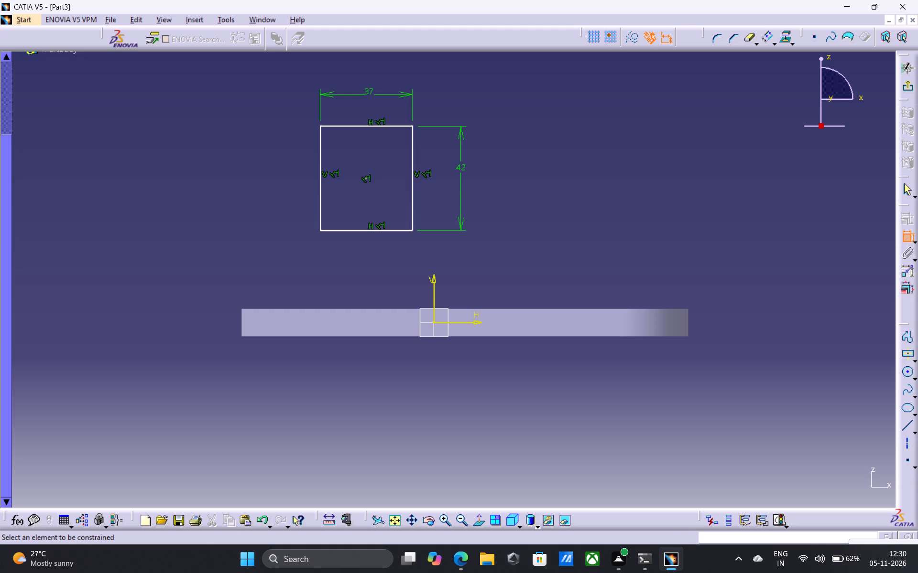
Draw a circle centred on the midpoint of the rectangle's top line, passing through its upper corner, and dimension its diameter.
{"action": "left_click", "coordinate": [907, 373]}
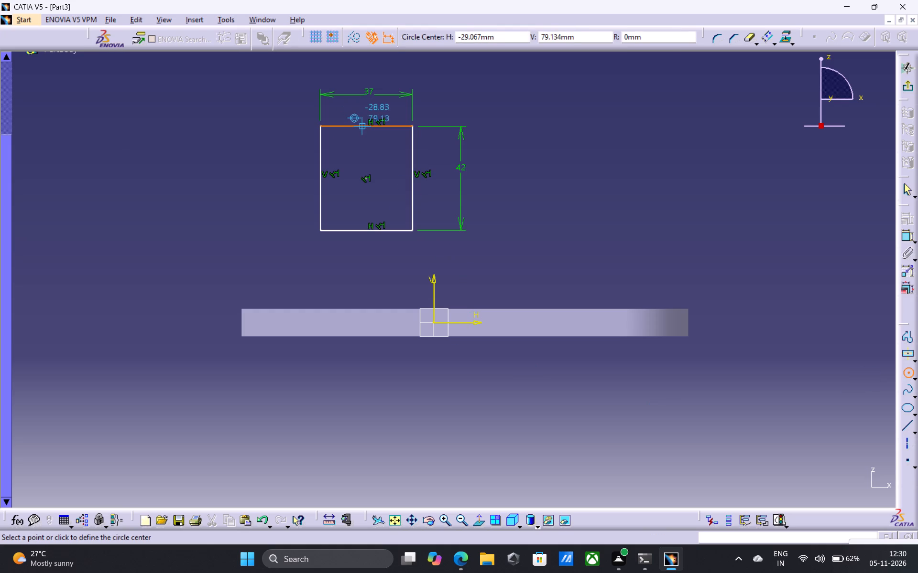
{"action": "left_click", "coordinate": [366, 126]}
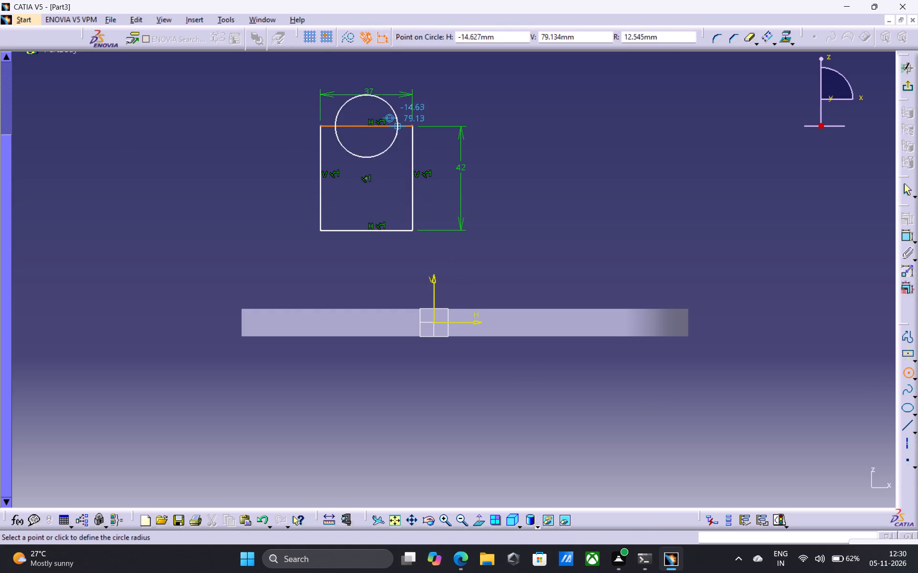
{"action": "left_click", "coordinate": [414, 124]}
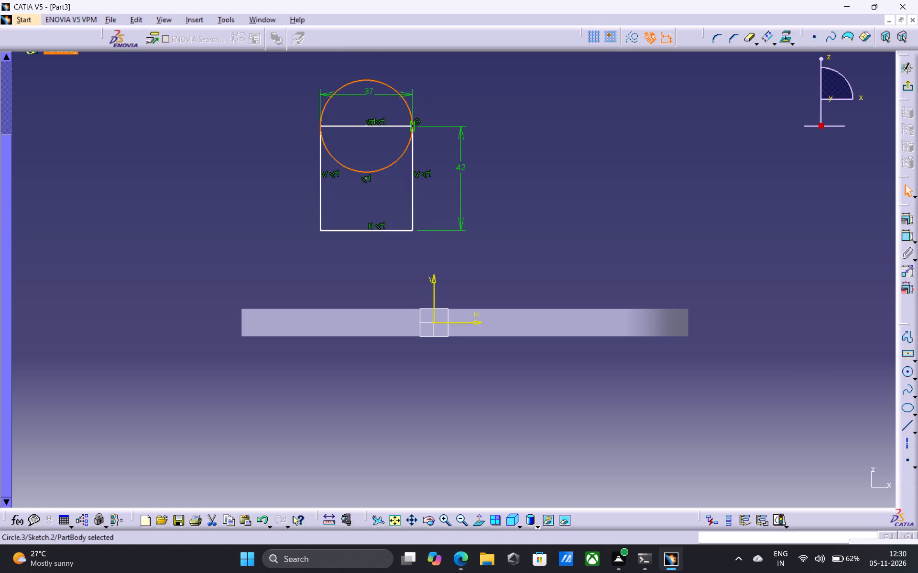
{"action": "left_click_drag", "start_coordinate": [905, 237], "coordinate": [900, 237]}
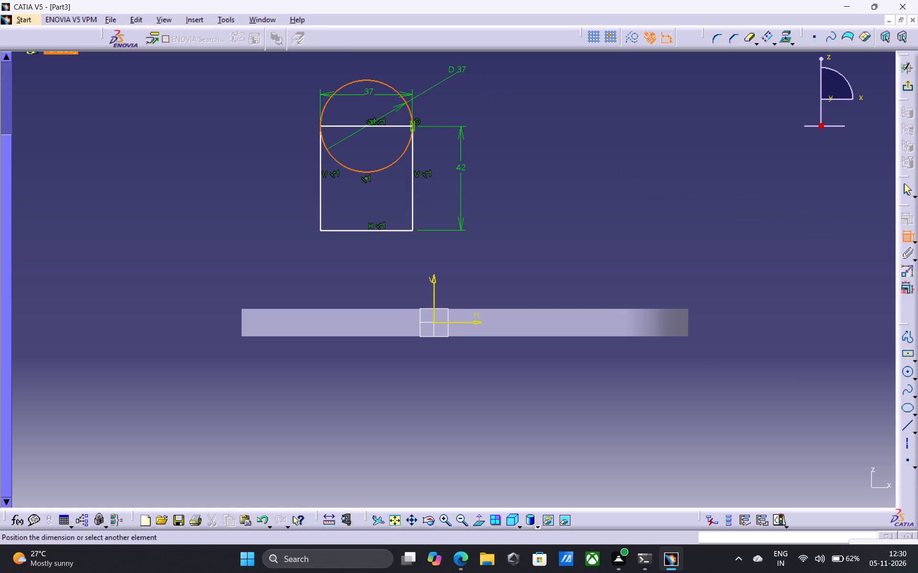
{"action": "left_click", "coordinate": [455, 72]}
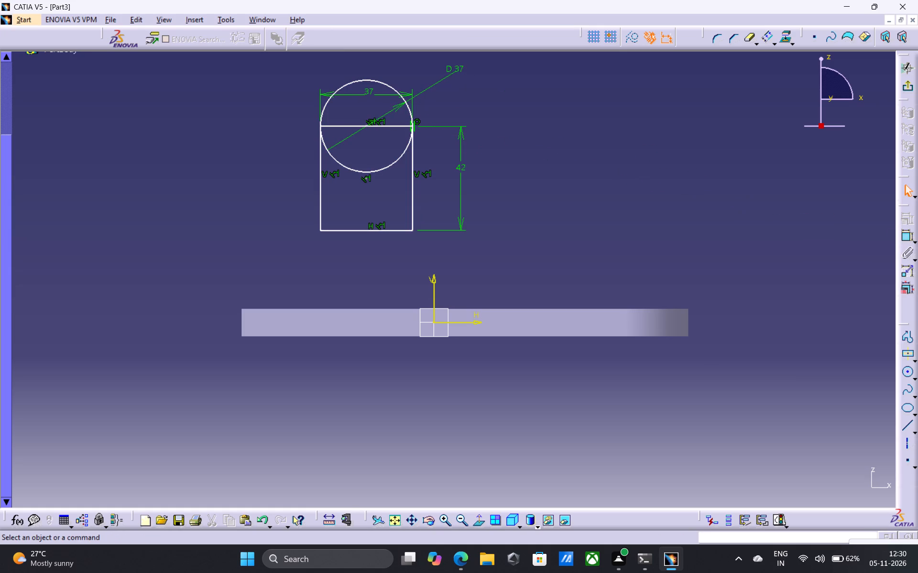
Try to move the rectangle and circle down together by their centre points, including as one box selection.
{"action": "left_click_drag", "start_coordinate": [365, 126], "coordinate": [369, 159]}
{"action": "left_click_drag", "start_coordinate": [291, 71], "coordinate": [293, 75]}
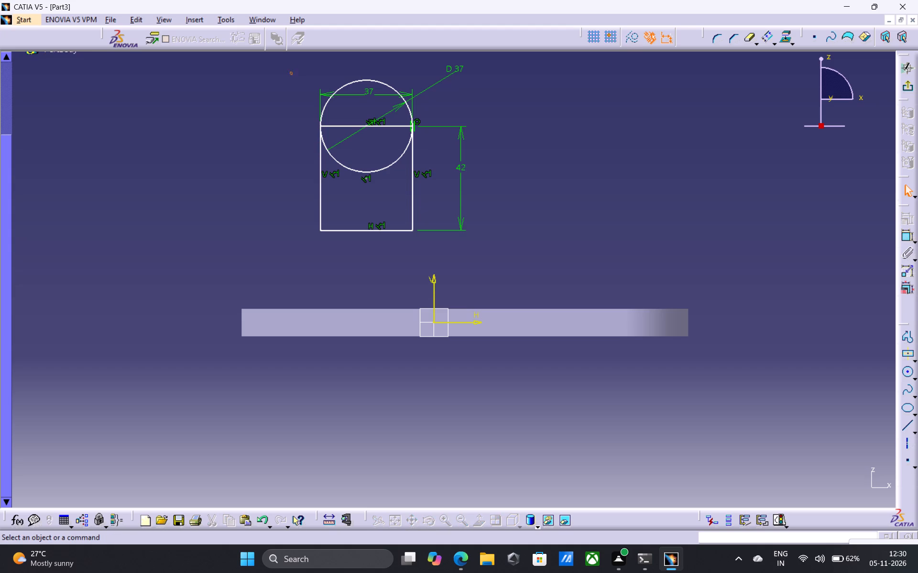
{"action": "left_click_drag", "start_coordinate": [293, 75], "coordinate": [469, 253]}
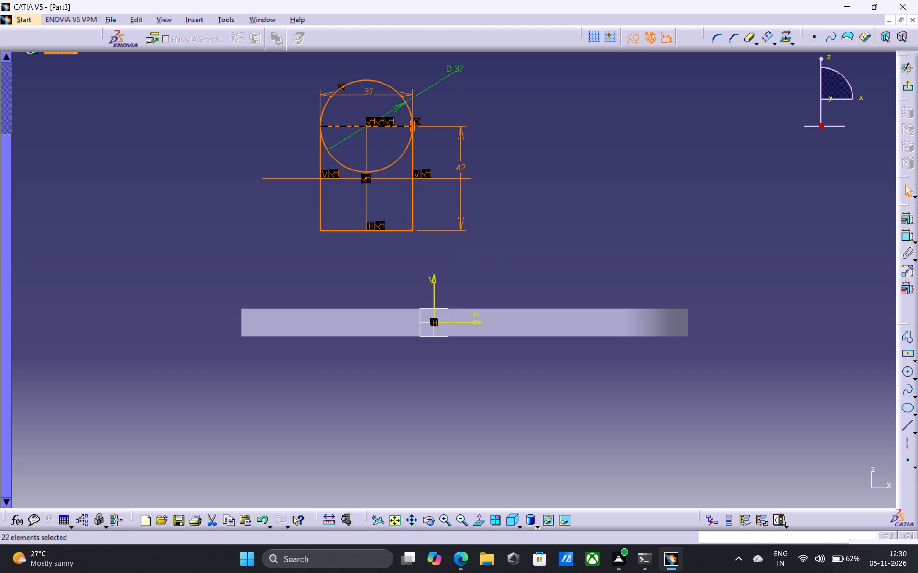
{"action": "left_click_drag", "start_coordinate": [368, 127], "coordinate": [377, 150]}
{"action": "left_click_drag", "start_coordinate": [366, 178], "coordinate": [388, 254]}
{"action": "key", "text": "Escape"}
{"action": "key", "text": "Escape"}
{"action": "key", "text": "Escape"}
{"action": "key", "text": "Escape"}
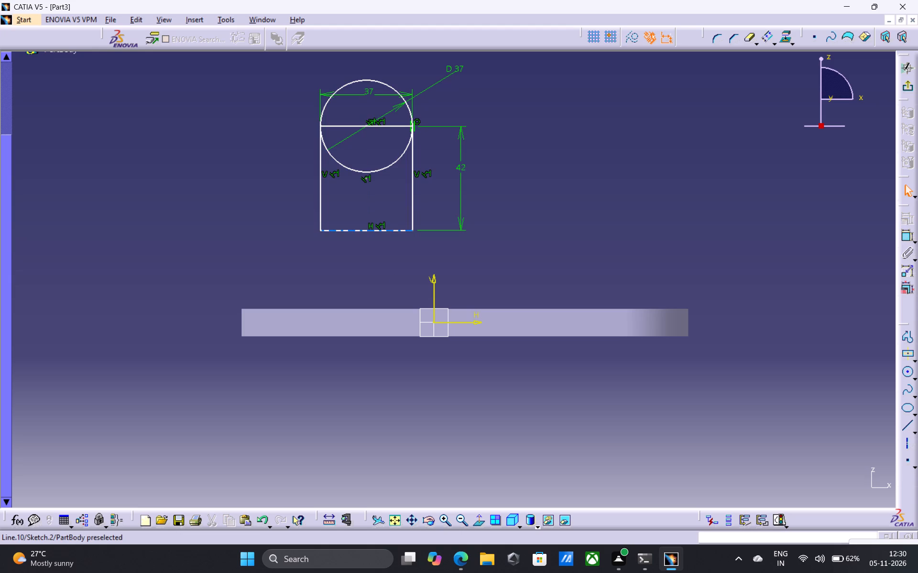
Move the profile down onto the plate and constrain its bottom line coincident with the plate's bottom edge.
{"action": "left_click_drag", "start_coordinate": [362, 231], "coordinate": [379, 321]}
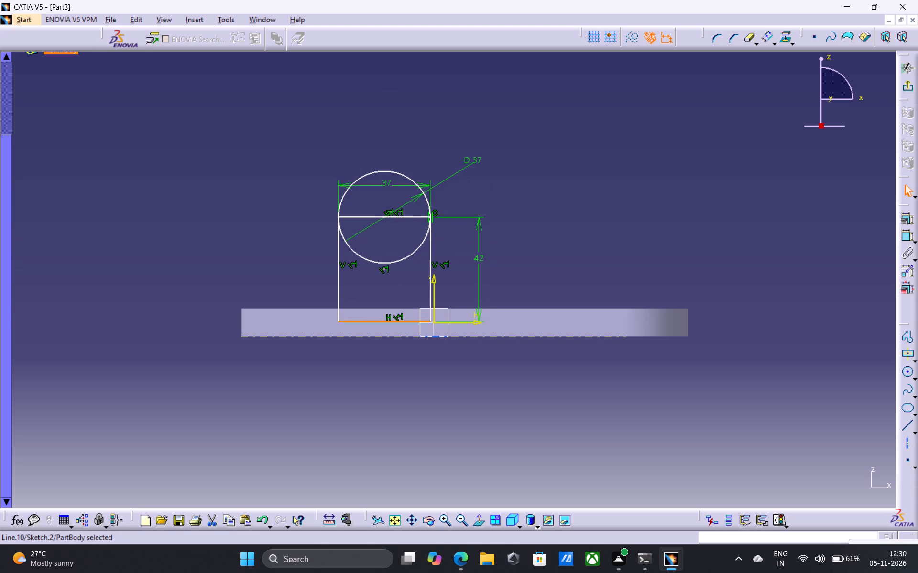
{"action": "left_click", "coordinate": [371, 337], "text": "ctrl"}
{"action": "left_click", "coordinate": [900, 220]}
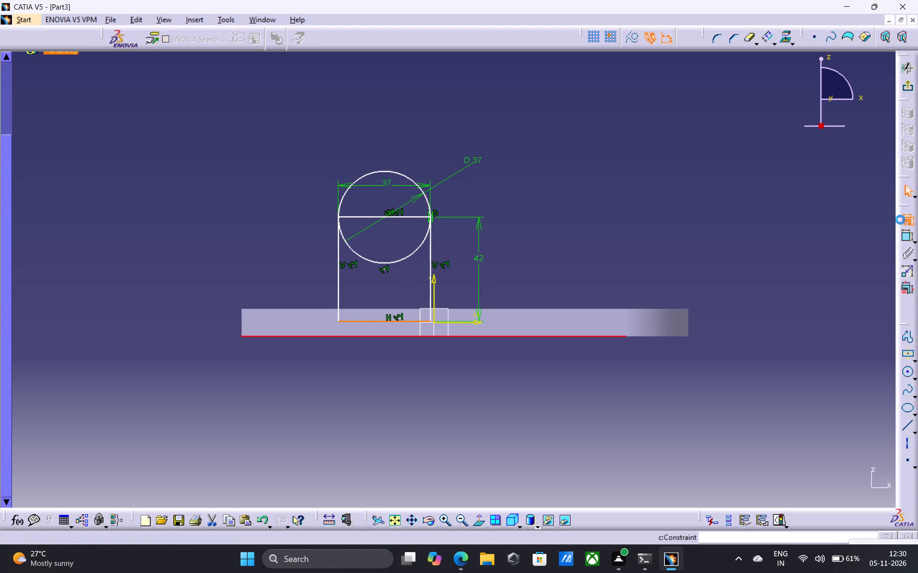
{"action": "left_click", "coordinate": [828, 372]}
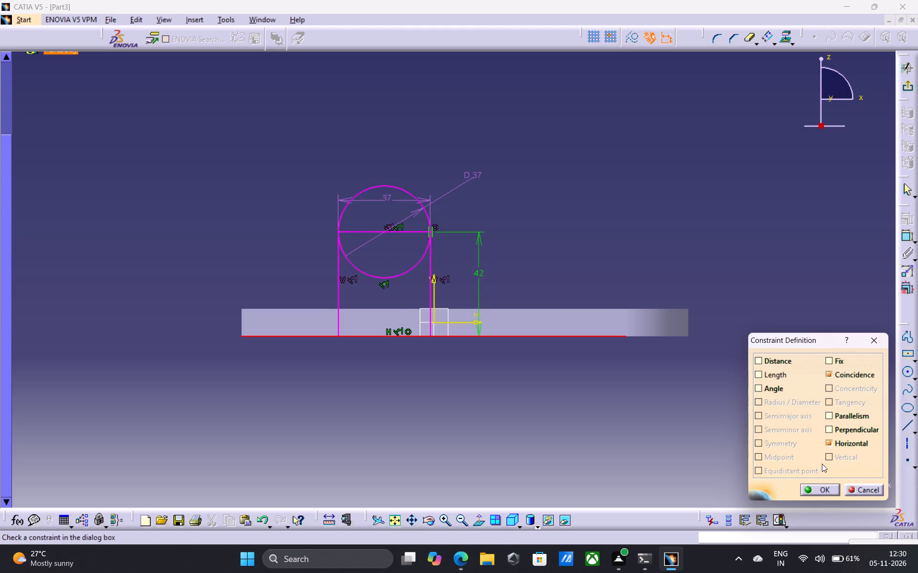
Apply the coincidence constraint between the profile's bottom line and the plate's bottom edge.
{"action": "left_click", "coordinate": [825, 488]}
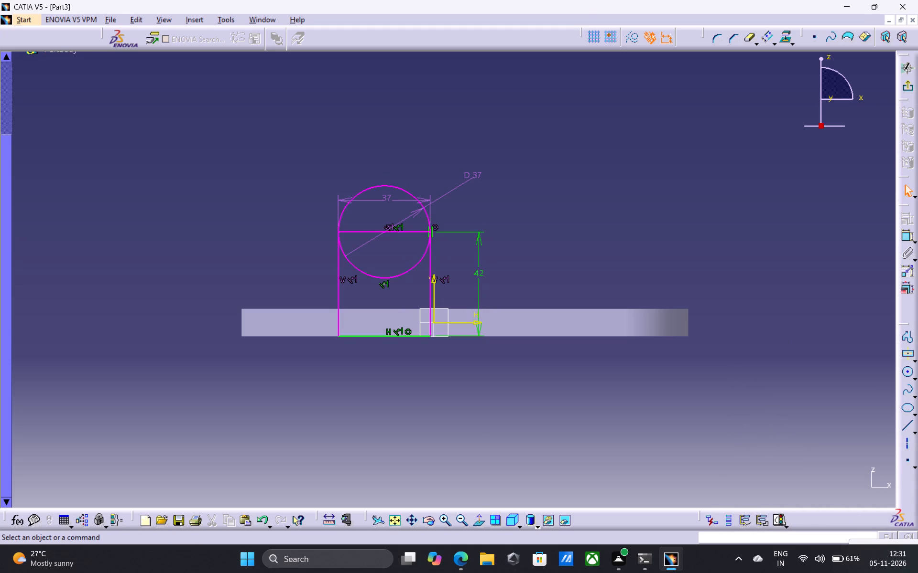
Dimension the horizontal distance from the circle's centre to the plate's square end edge and set it to 72 mm.
{"action": "left_click", "coordinate": [385, 232]}
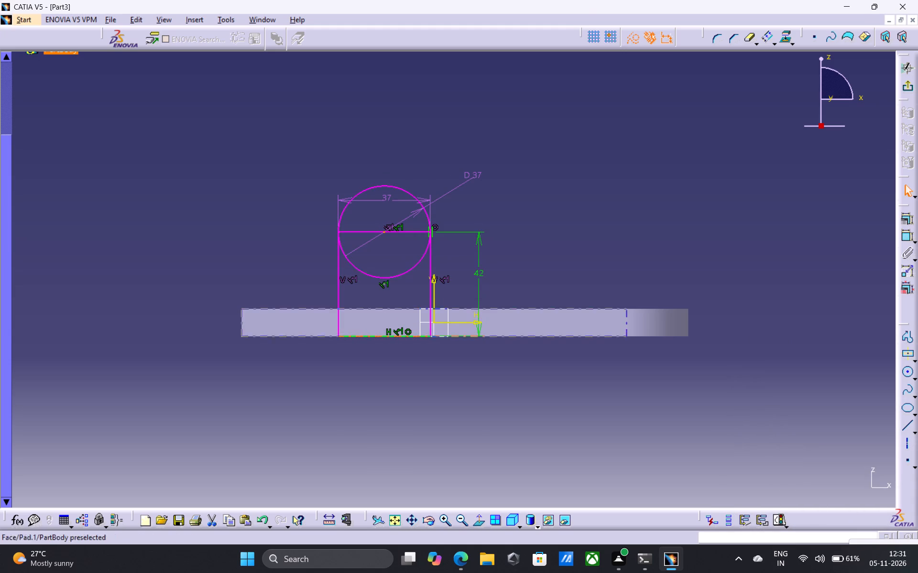
{"action": "left_click", "coordinate": [240, 316], "text": "ctrl"}
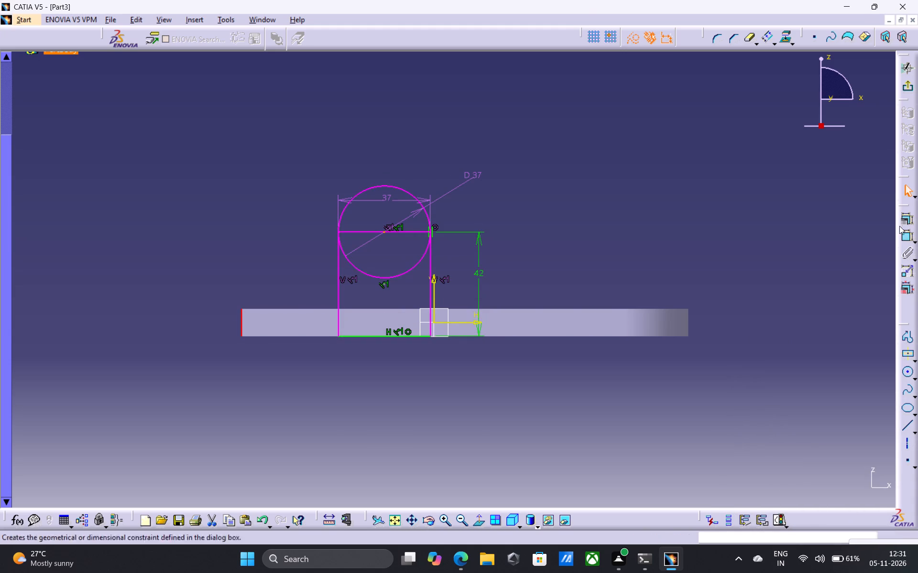
{"action": "left_click", "coordinate": [906, 238]}
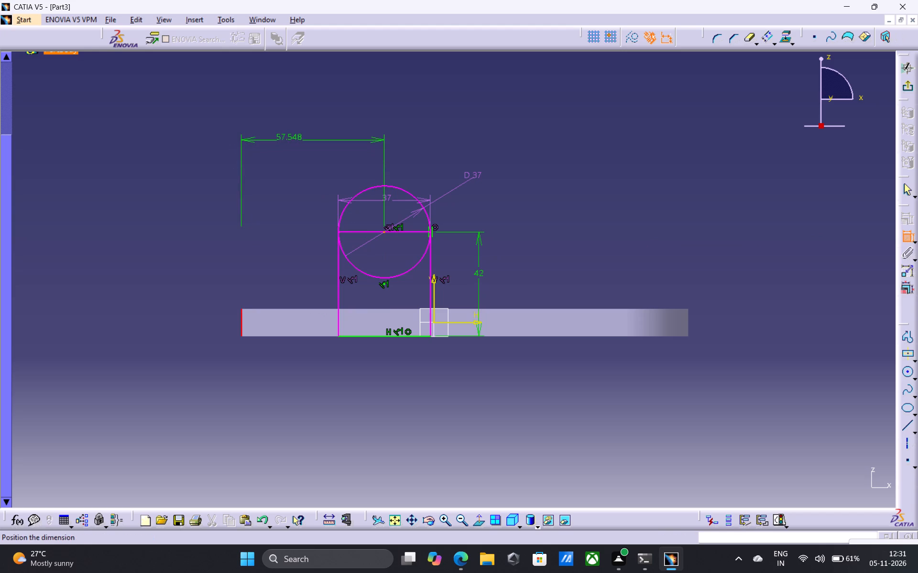
{"action": "left_click", "coordinate": [292, 138]}
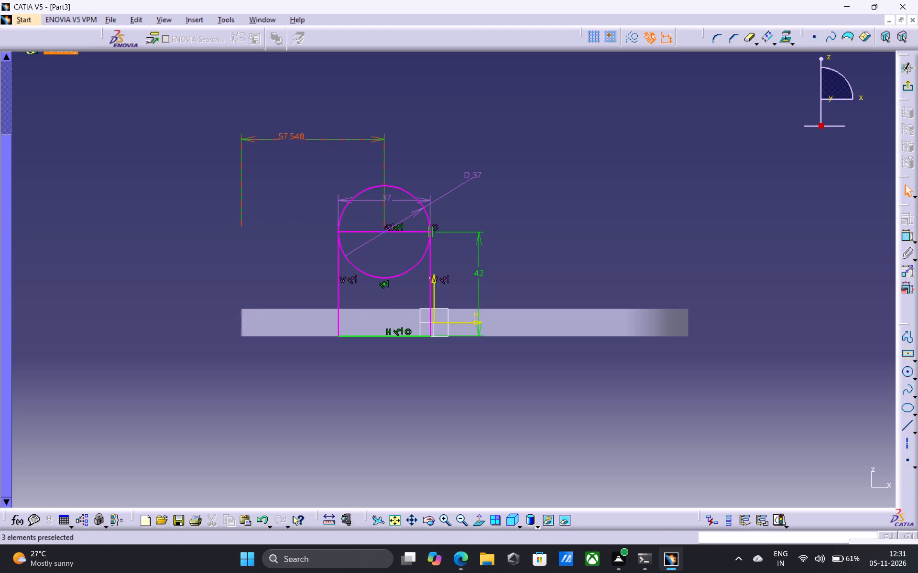
{"action": "double_click", "coordinate": [293, 132]}
{"action": "type", "text": "72"}
{"action": "key", "text": "Return"}
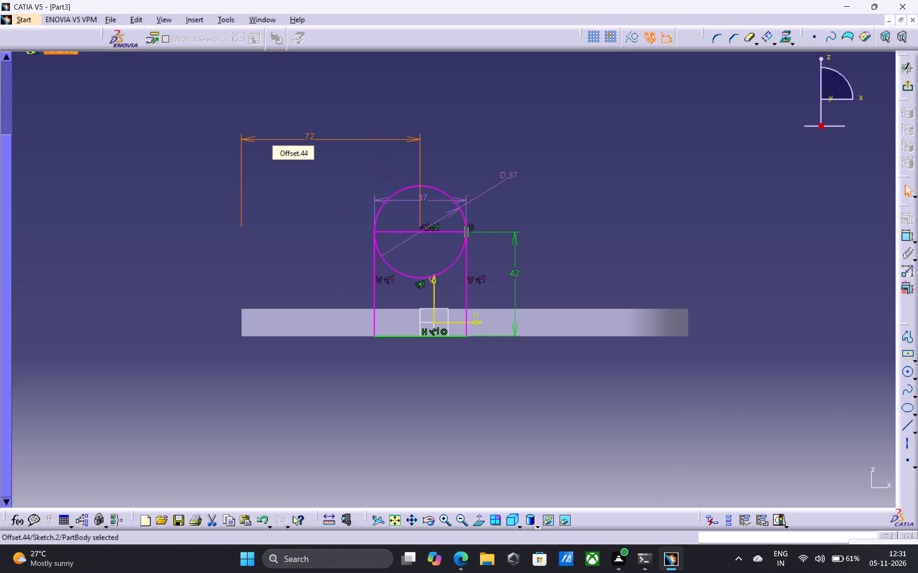
{"action": "key", "text": "Escape"}
{"action": "key", "text": "Escape"}
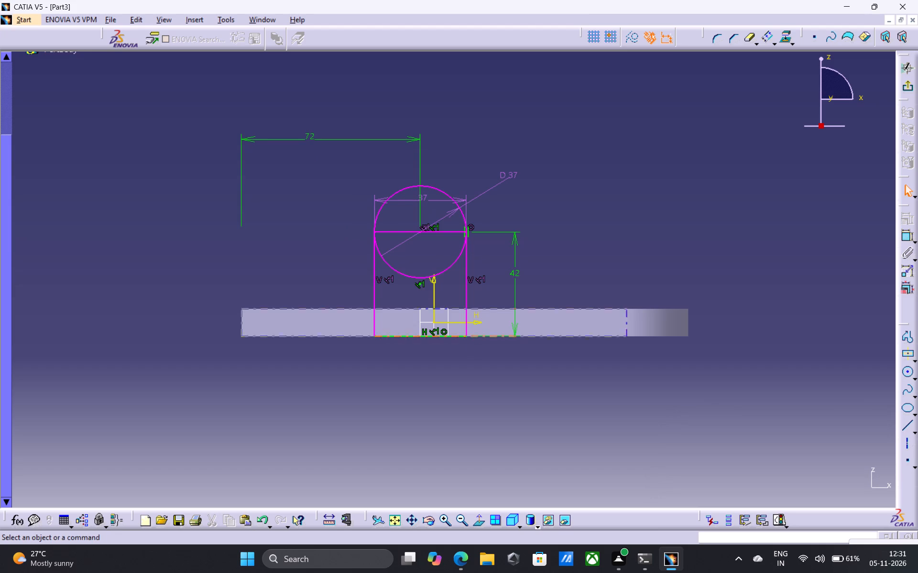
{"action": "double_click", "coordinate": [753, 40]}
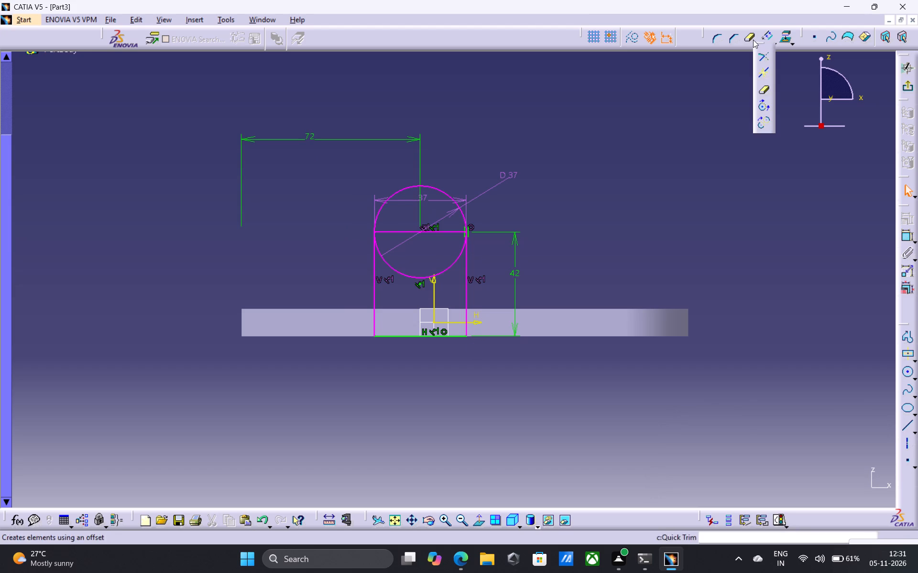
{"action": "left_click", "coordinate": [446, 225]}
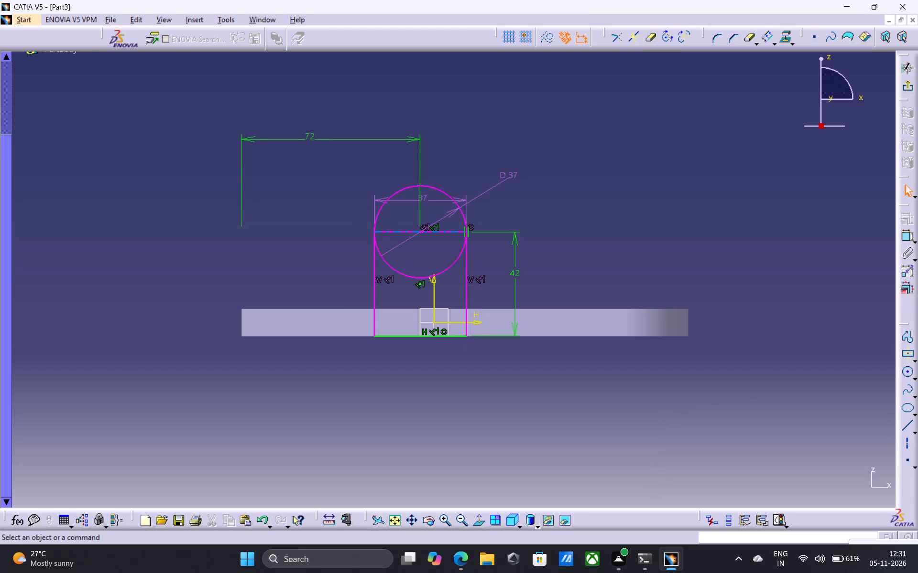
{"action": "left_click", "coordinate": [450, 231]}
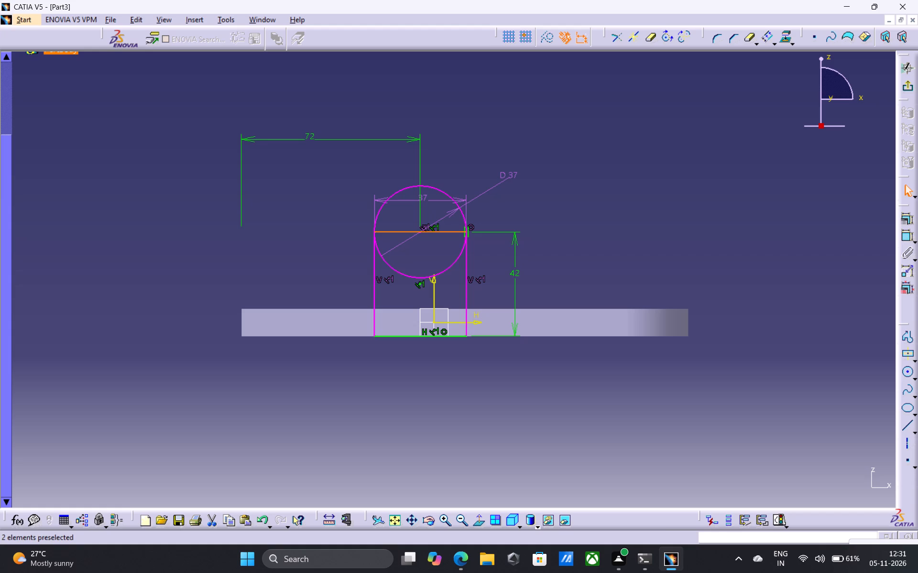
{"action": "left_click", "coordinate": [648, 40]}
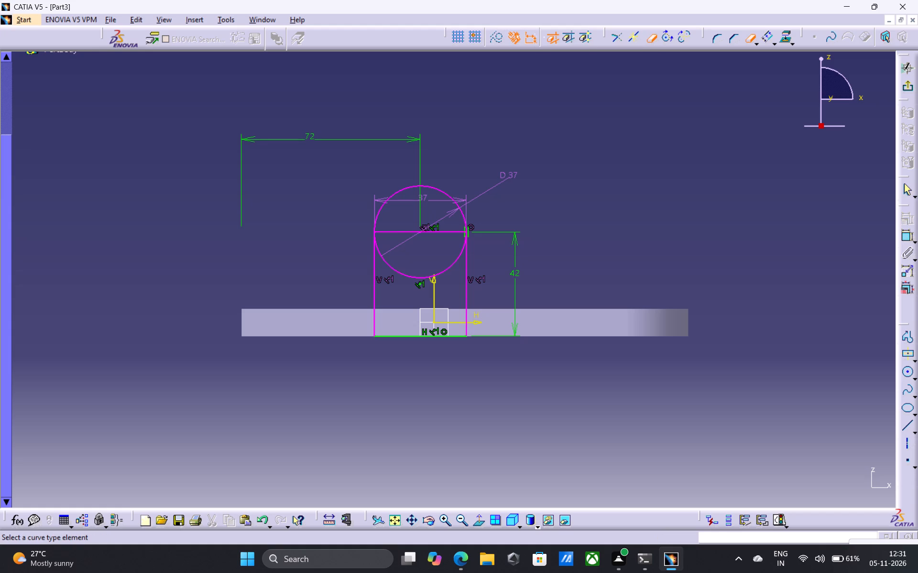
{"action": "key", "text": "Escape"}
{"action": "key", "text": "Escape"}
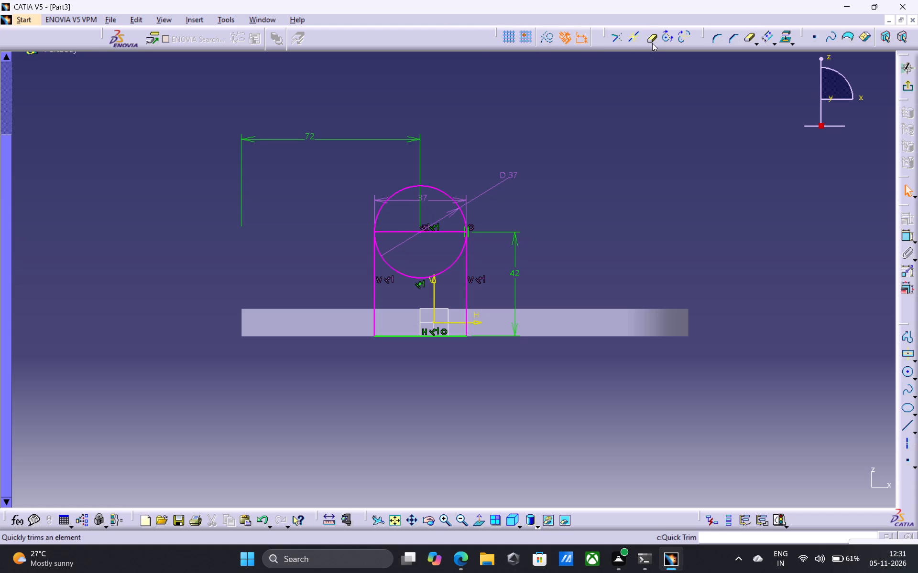
Quick-trim the rectangle's top line, converting its length into a distance, and the circle's lower half to leave a closed arch.
{"action": "double_click", "coordinate": [650, 39]}
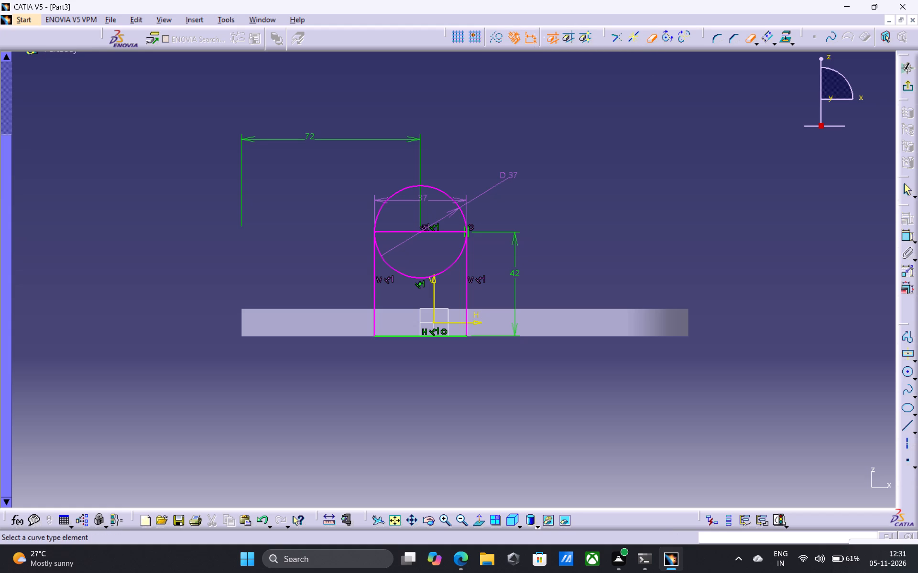
{"action": "left_click", "coordinate": [447, 232]}
{"action": "left_click", "coordinate": [475, 303]}
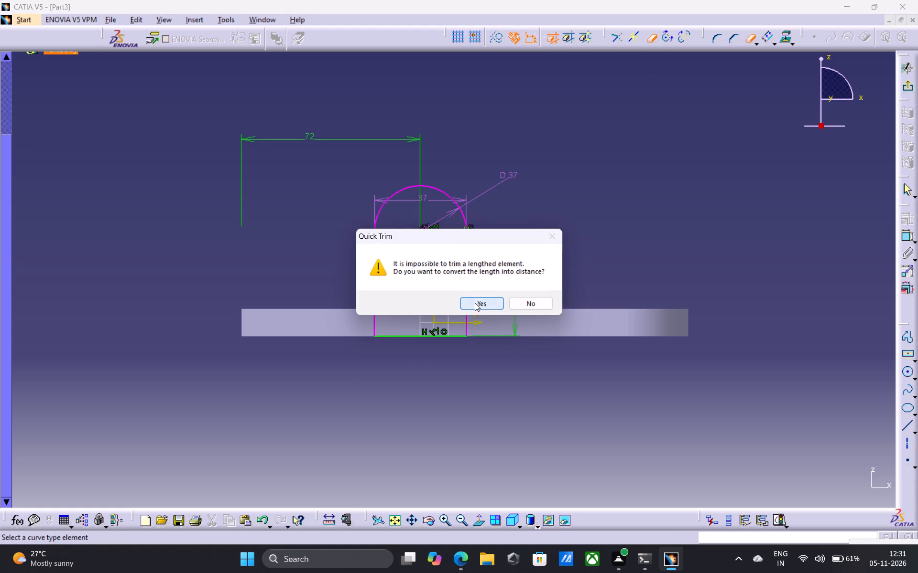
{"action": "left_click", "coordinate": [485, 308]}
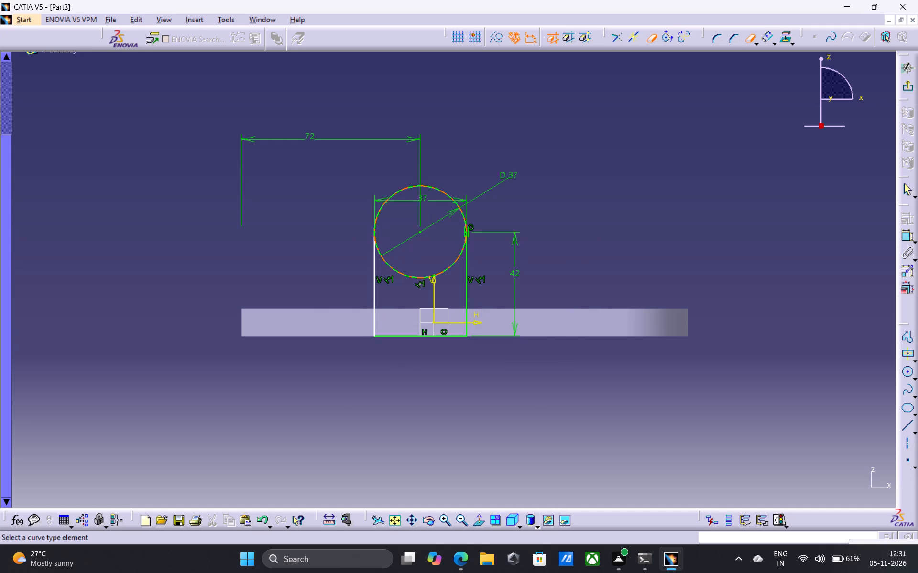
{"action": "left_click", "coordinate": [451, 265]}
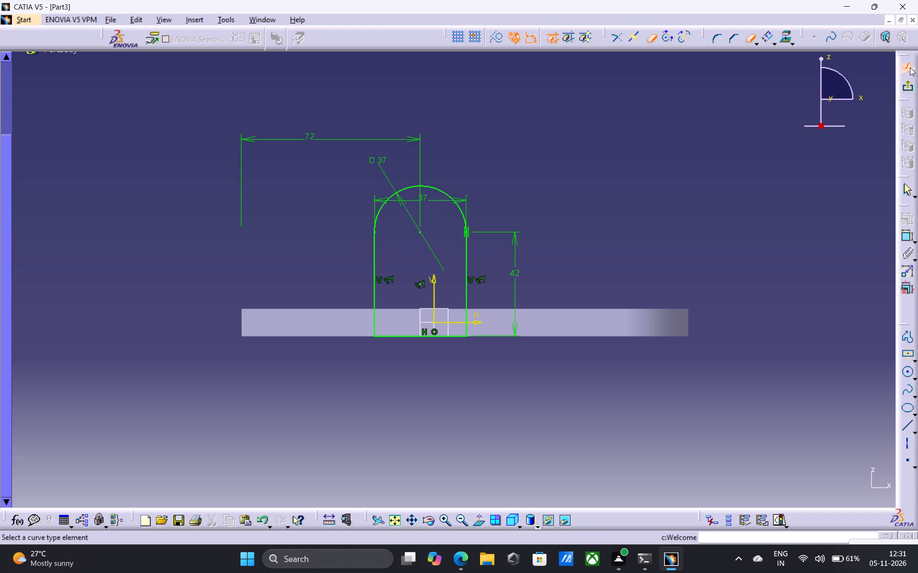
Exit the sketch and start a Pad of the arched profile, trying mirrored extent and the Up to last limit.
{"action": "left_click", "coordinate": [912, 86]}
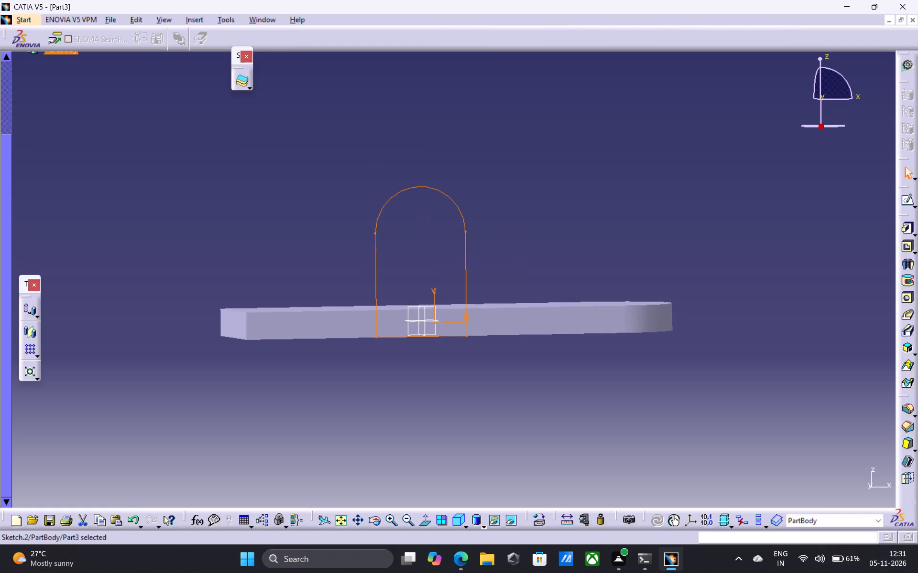
{"action": "left_click", "coordinate": [906, 229]}
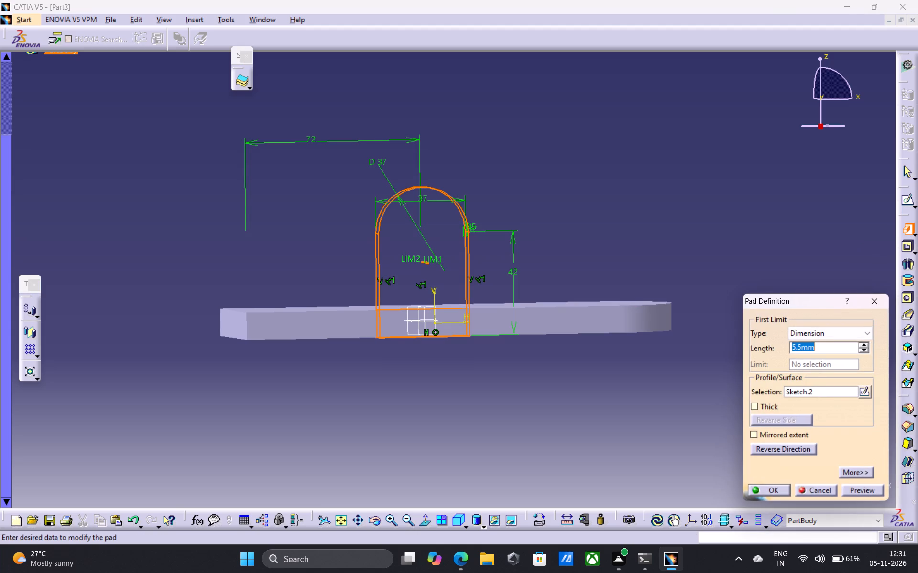
{"action": "left_click", "coordinate": [747, 430]}
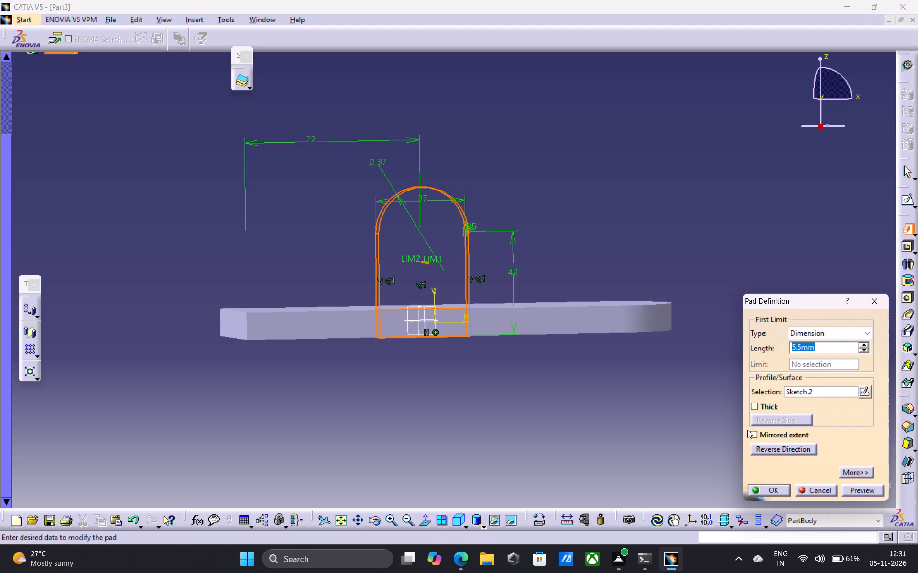
{"action": "left_click", "coordinate": [754, 434]}
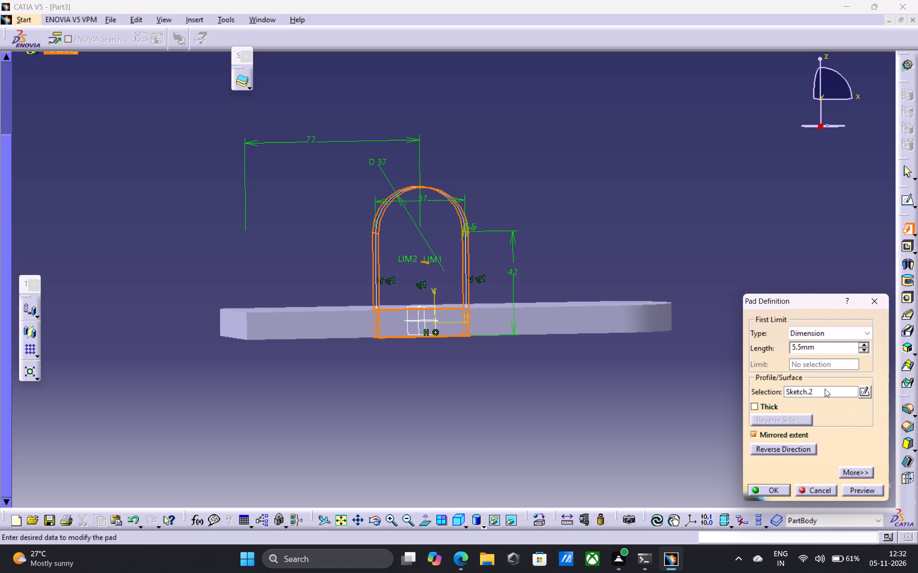
{"action": "left_click", "coordinate": [867, 334]}
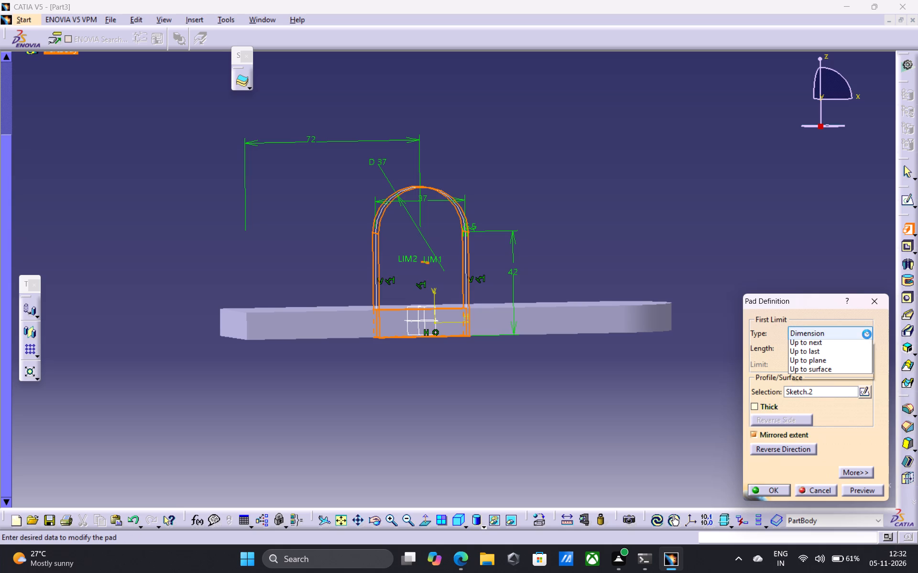
{"action": "left_click", "coordinate": [841, 364]}
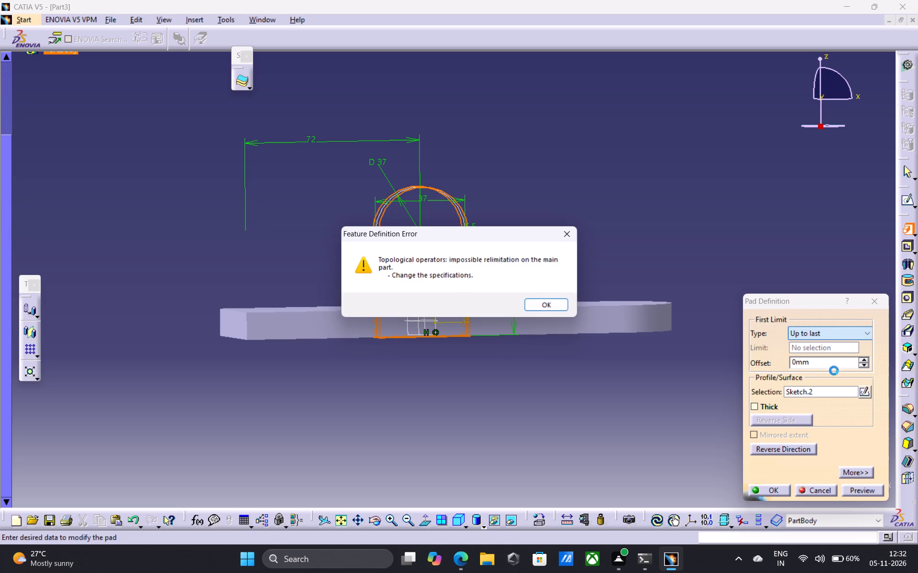
{"action": "left_click", "coordinate": [558, 303]}
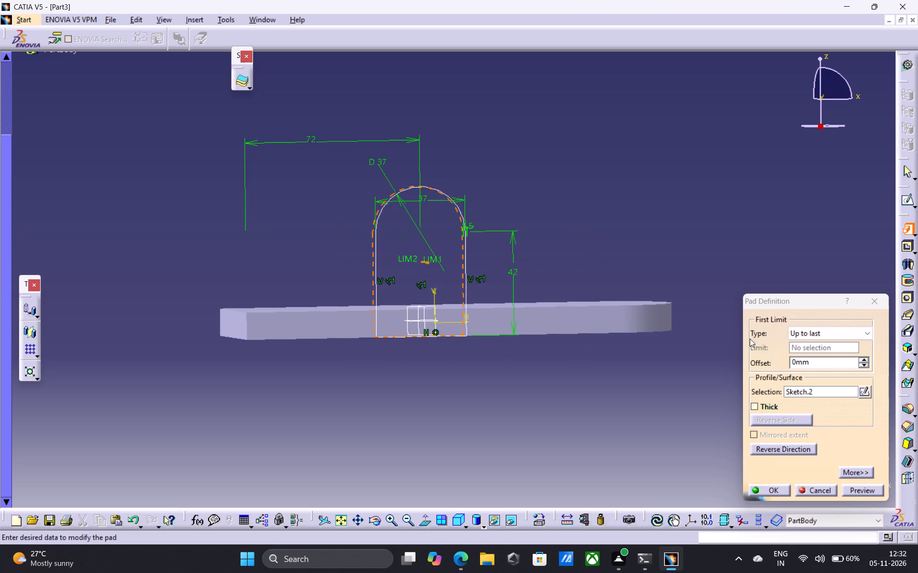
Set the pad's first limit to Dimension with a length of 55 mm and preview it.
{"action": "left_click", "coordinate": [864, 336]}
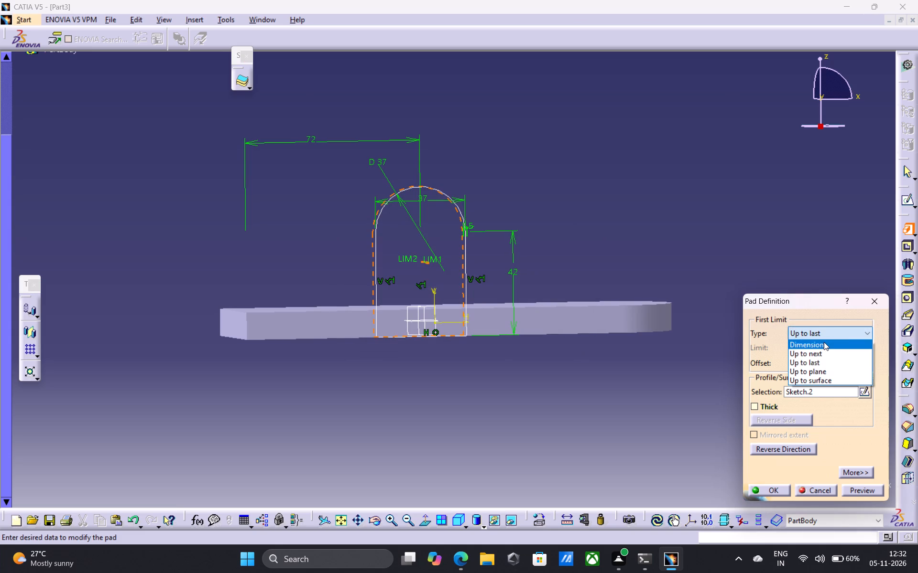
{"action": "left_click", "coordinate": [824, 342]}
{"action": "left_click", "coordinate": [800, 346]}
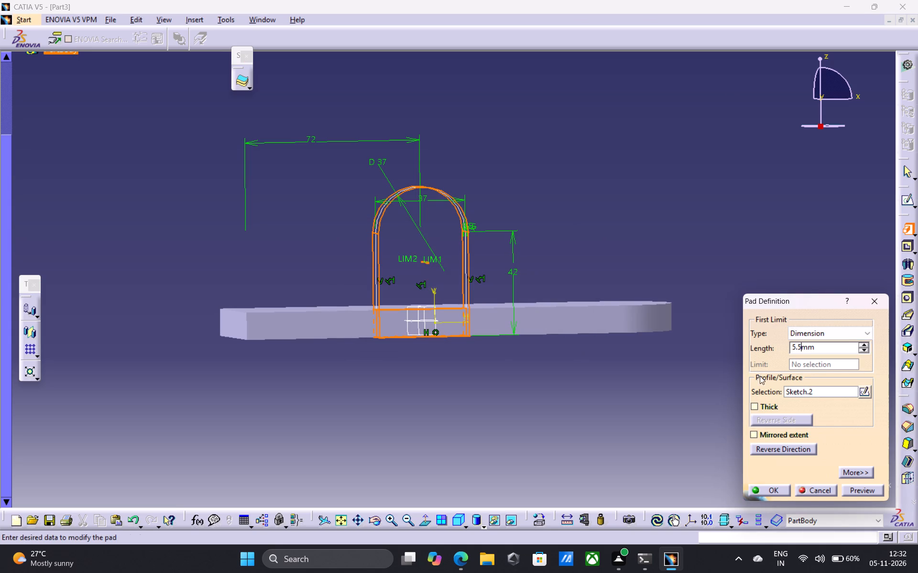
{"action": "key", "text": "BackSpace"}
{"action": "key", "text": "BackSpace"}
{"action": "key", "text": "5"}
{"action": "left_click", "coordinate": [863, 488]}
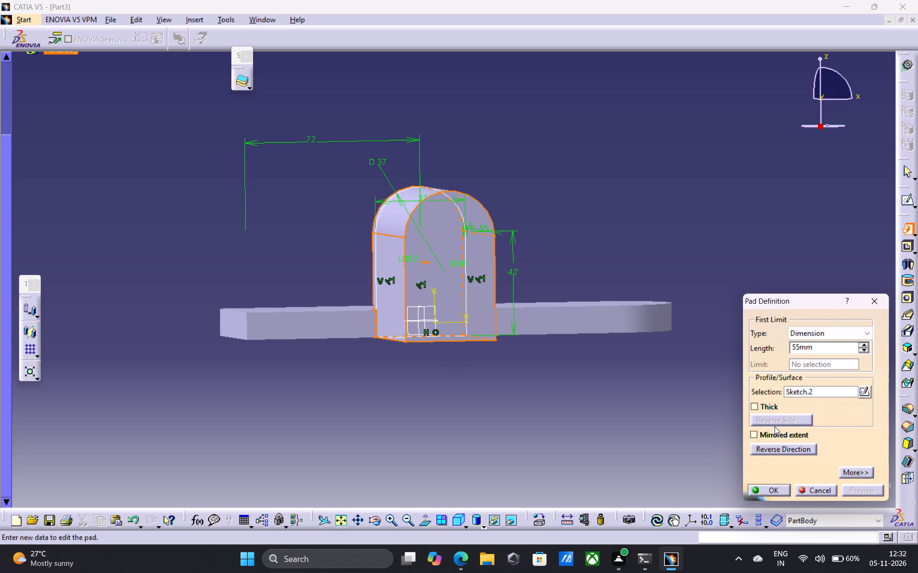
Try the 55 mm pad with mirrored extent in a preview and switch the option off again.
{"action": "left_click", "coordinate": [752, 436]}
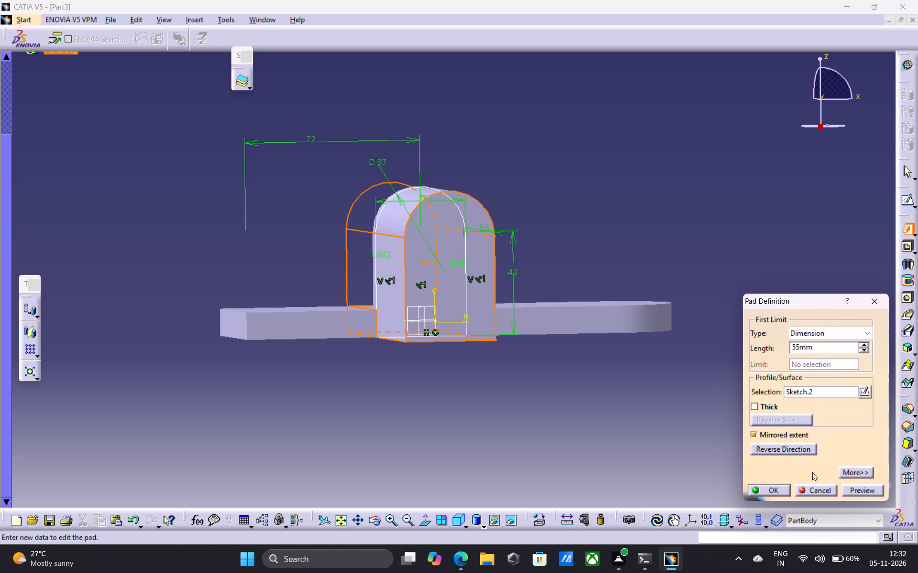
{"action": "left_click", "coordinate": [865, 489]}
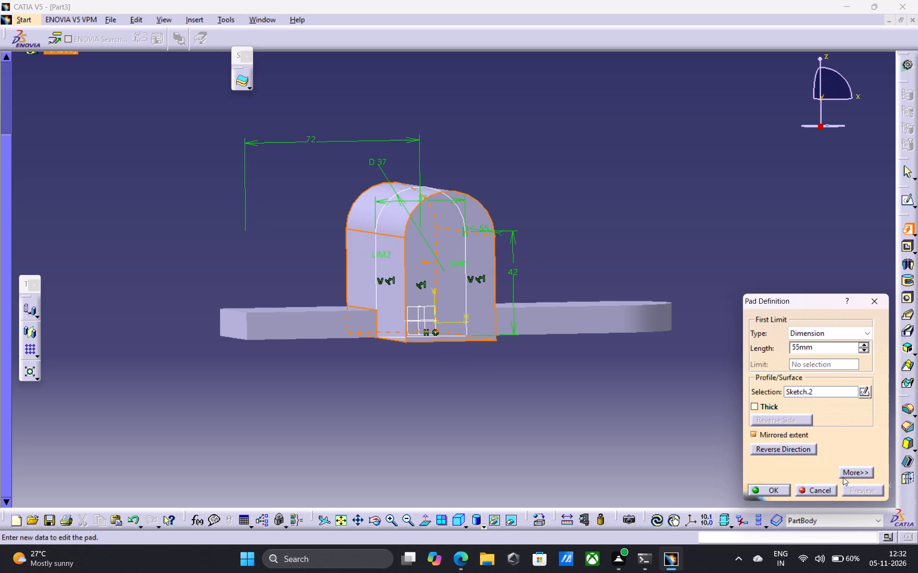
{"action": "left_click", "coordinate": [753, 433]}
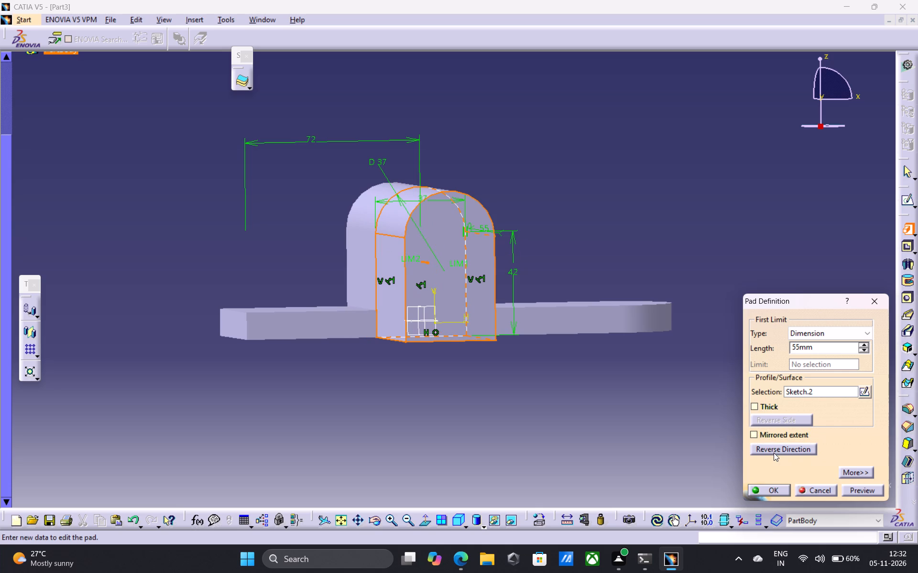
Reverse the direction of the 55 mm pad and preview the arched upright against the plate's width.
{"action": "left_click", "coordinate": [774, 448]}
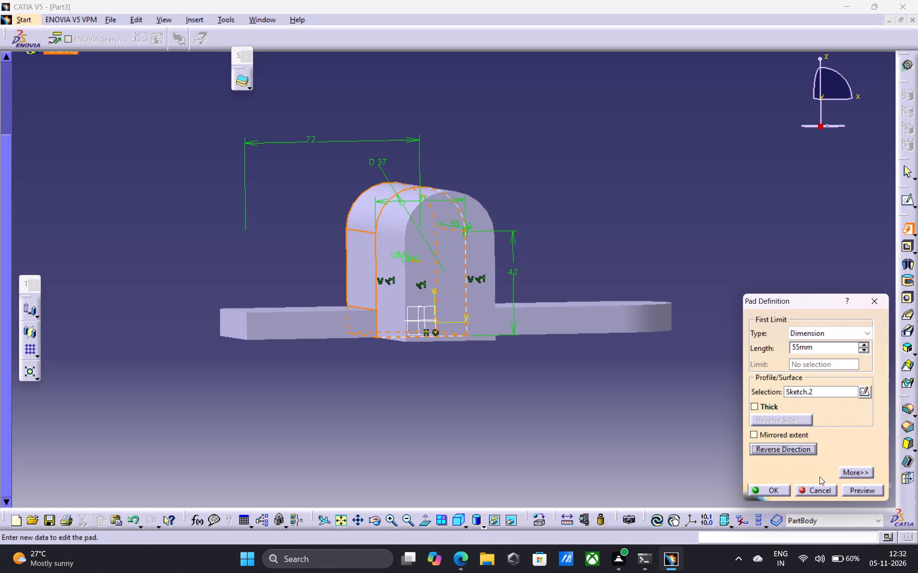
{"action": "left_click", "coordinate": [865, 492]}
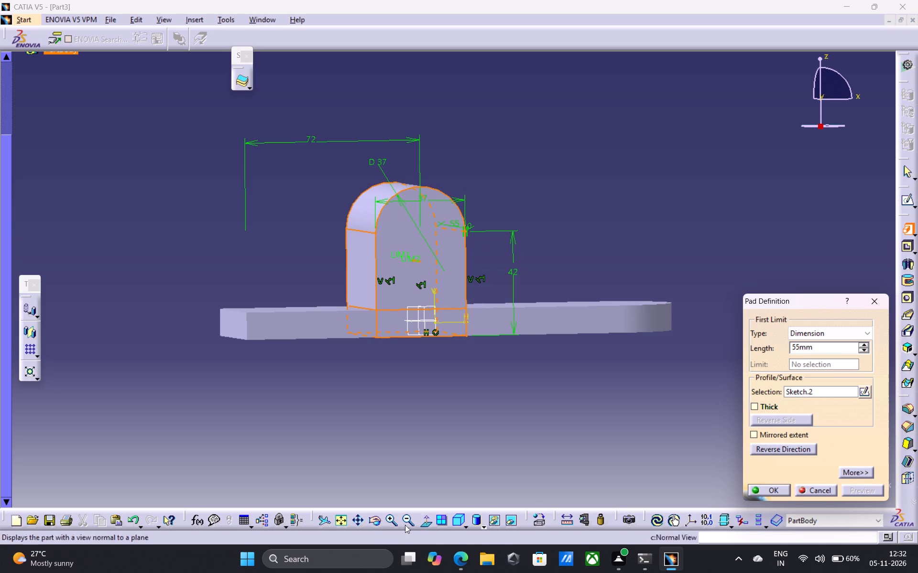
{"action": "left_click", "coordinate": [376, 521]}
{"action": "left_click_drag", "start_coordinate": [252, 388], "coordinate": [418, 403]}
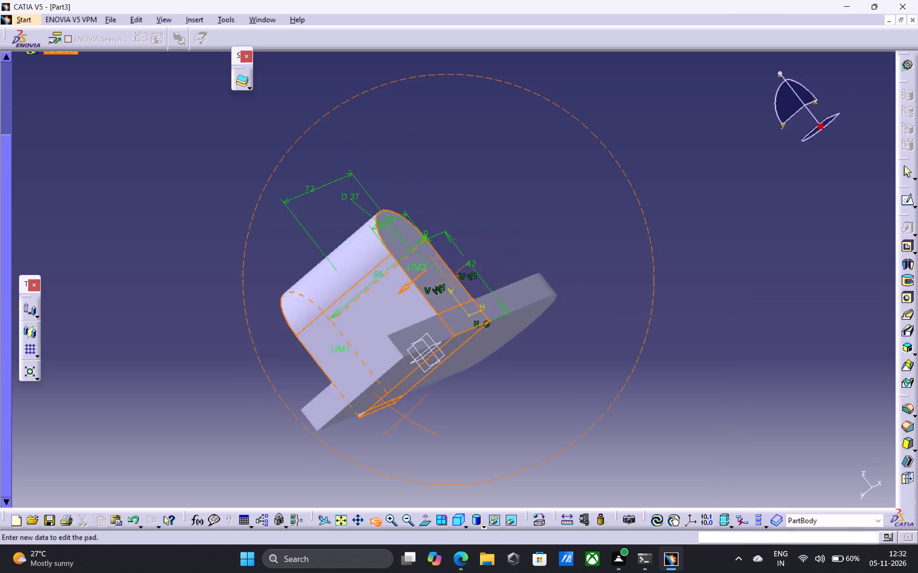
{"action": "left_click_drag", "start_coordinate": [418, 403], "coordinate": [485, 333]}
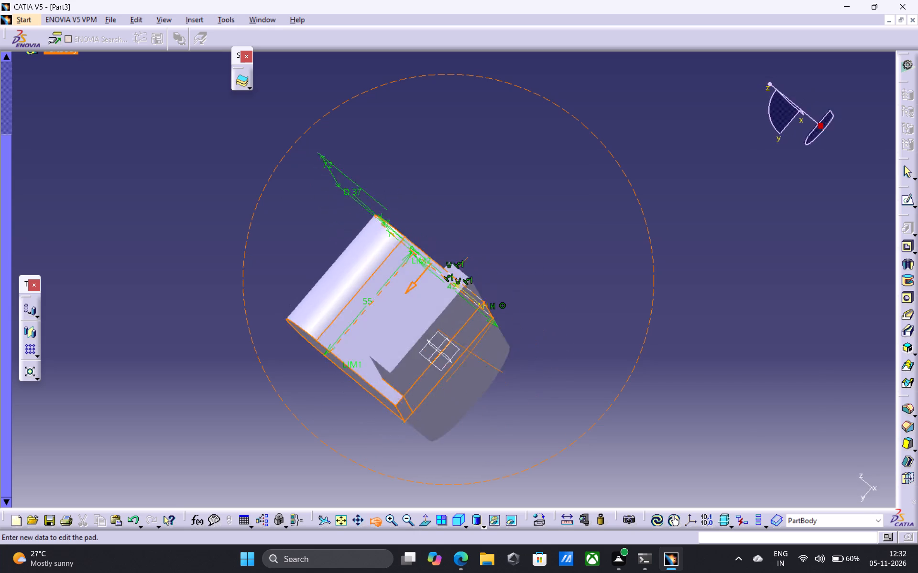
{"action": "left_click_drag", "start_coordinate": [485, 333], "coordinate": [515, 358]}
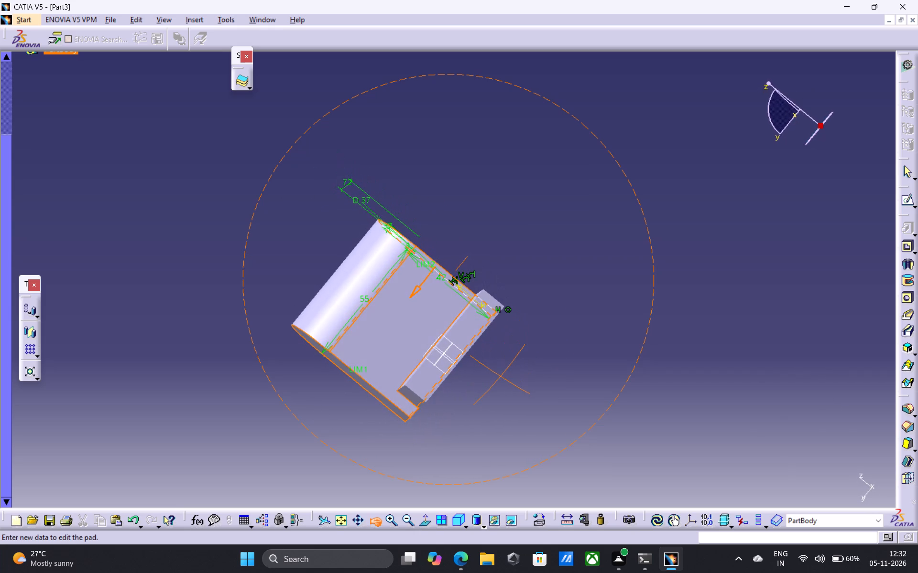
{"action": "left_click_drag", "start_coordinate": [515, 358], "coordinate": [248, 410]}
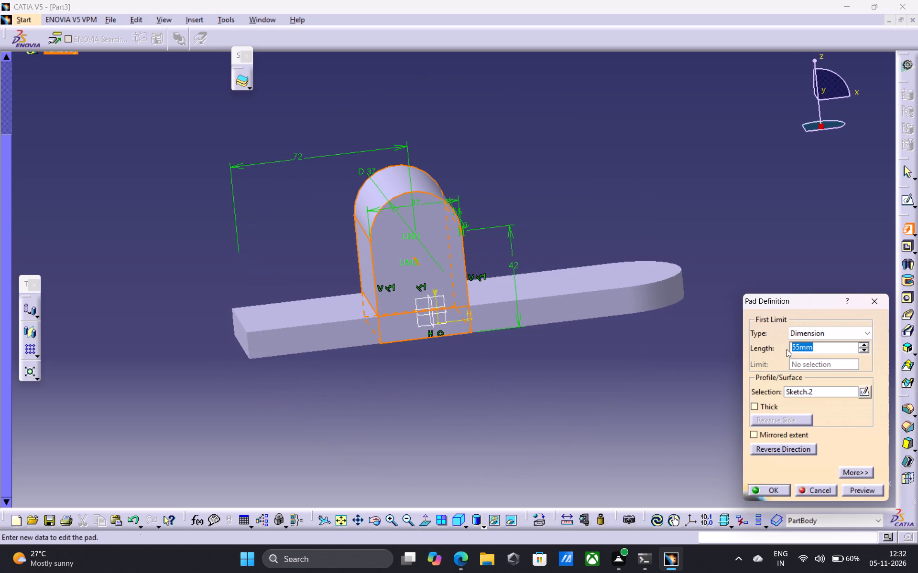
Set the pad length to 50 mm, check its preview against the plate and confirm the pad.
{"action": "left_click_drag", "start_coordinate": [798, 345], "coordinate": [794, 352]}
{"action": "key", "text": "BackSpace"}
{"action": "key", "text": "0"}
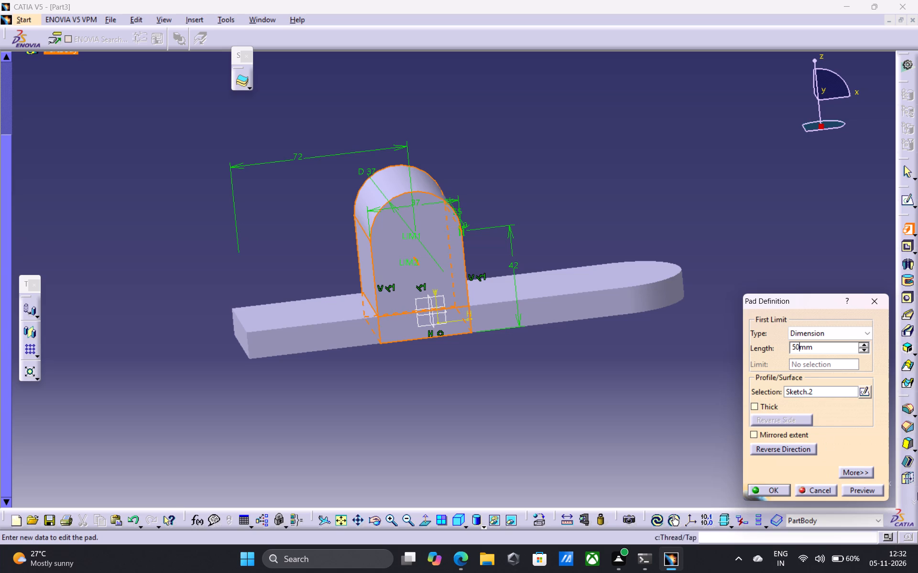
{"action": "left_click", "coordinate": [871, 490]}
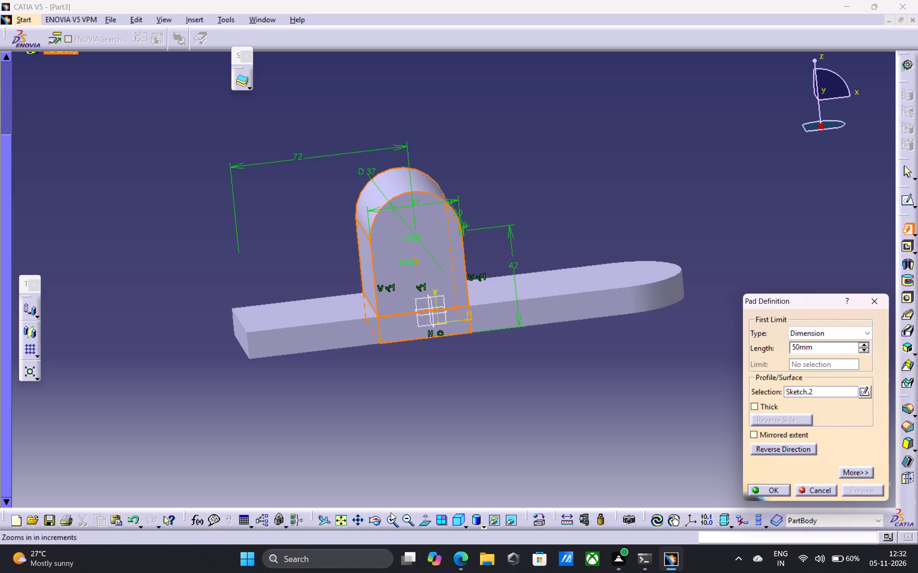
{"action": "left_click", "coordinate": [376, 521]}
{"action": "left_click_drag", "start_coordinate": [312, 420], "coordinate": [525, 329]}
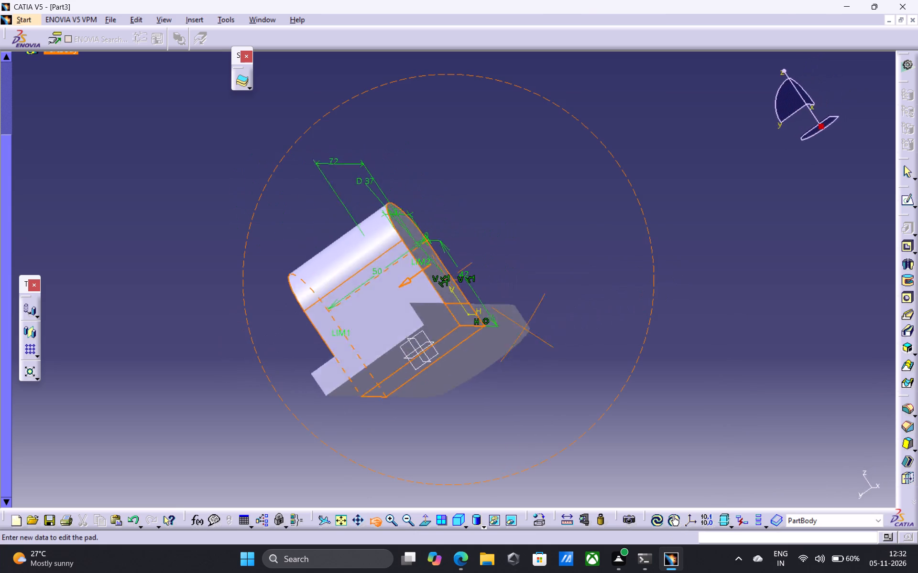
{"action": "left_click_drag", "start_coordinate": [525, 329], "coordinate": [351, 389]}
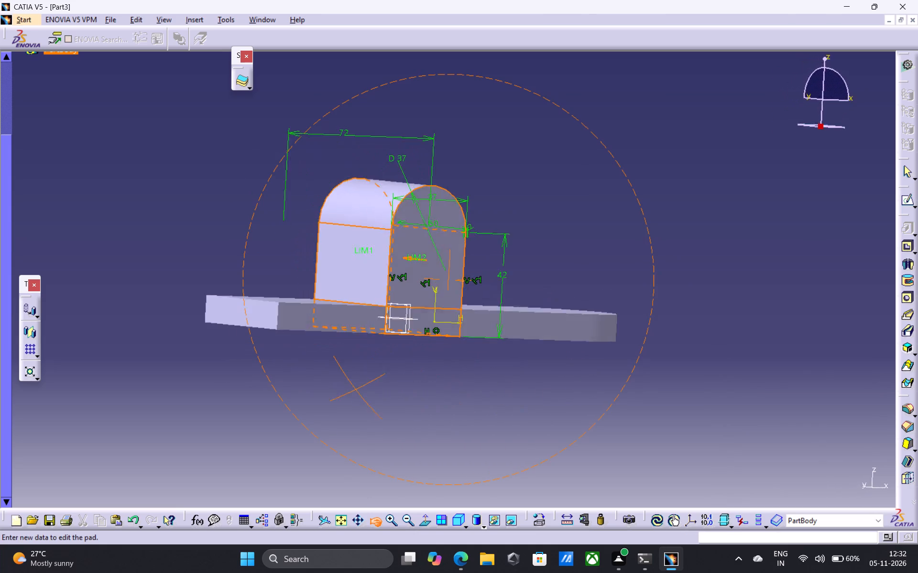
{"action": "left_click_drag", "start_coordinate": [351, 389], "coordinate": [330, 369]}
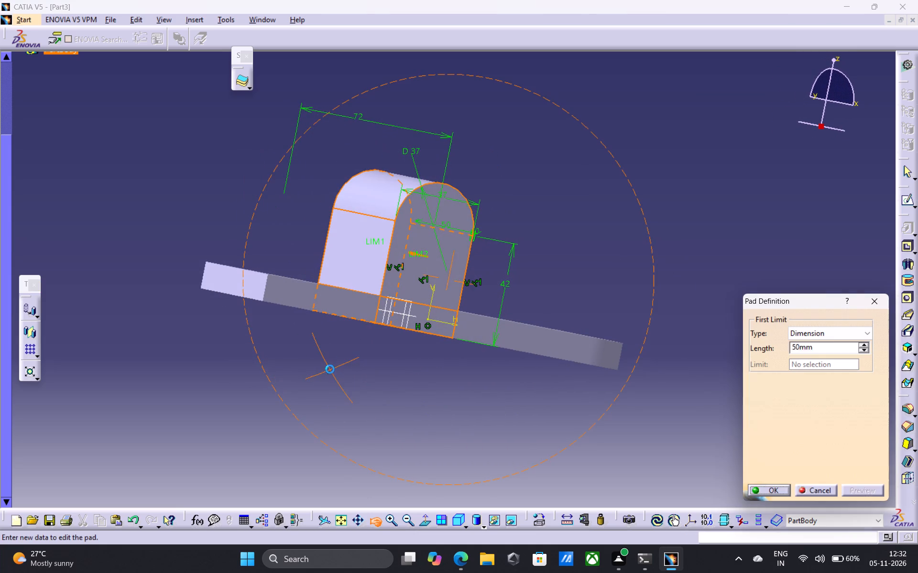
{"action": "left_click", "coordinate": [773, 494]}
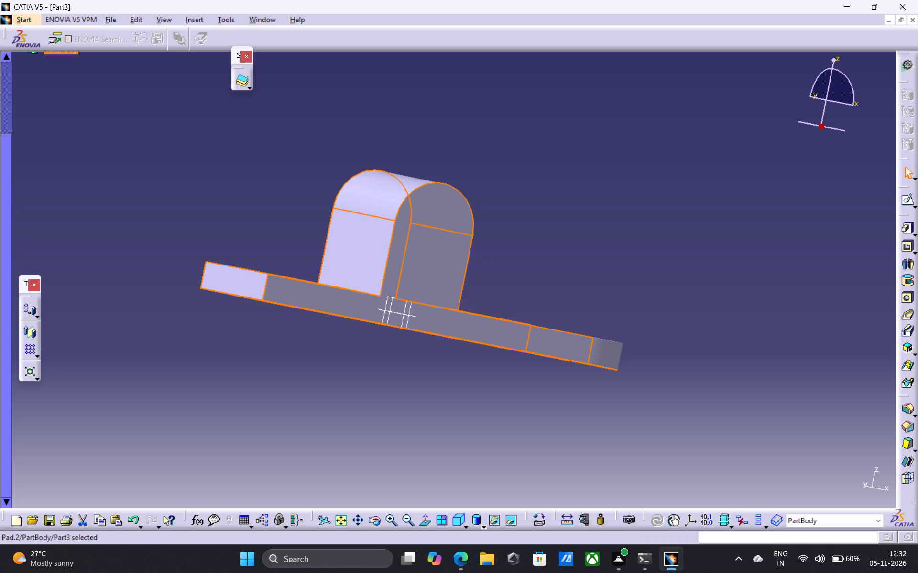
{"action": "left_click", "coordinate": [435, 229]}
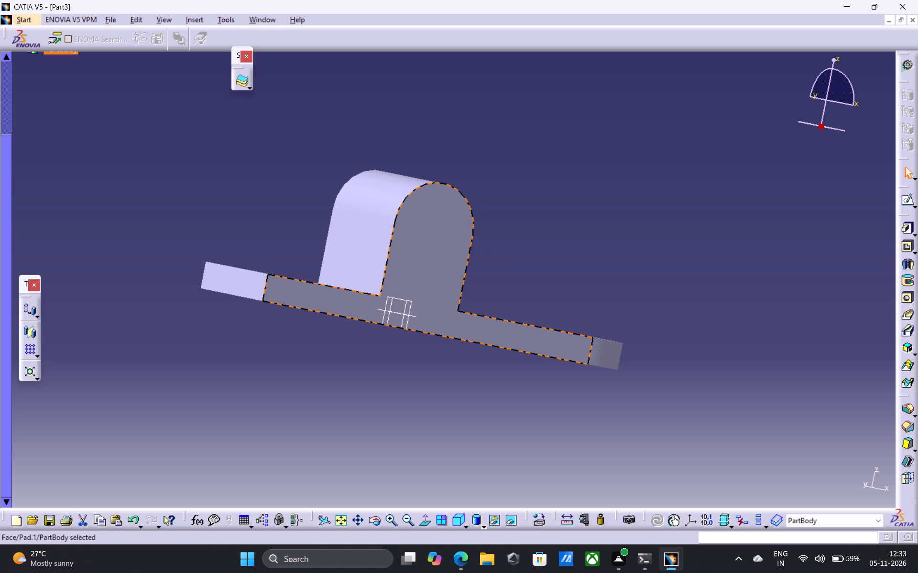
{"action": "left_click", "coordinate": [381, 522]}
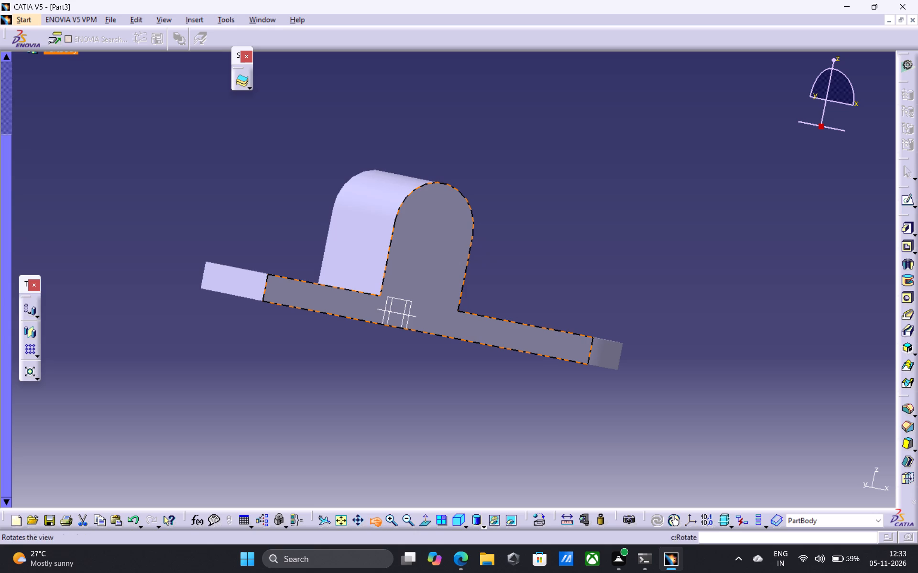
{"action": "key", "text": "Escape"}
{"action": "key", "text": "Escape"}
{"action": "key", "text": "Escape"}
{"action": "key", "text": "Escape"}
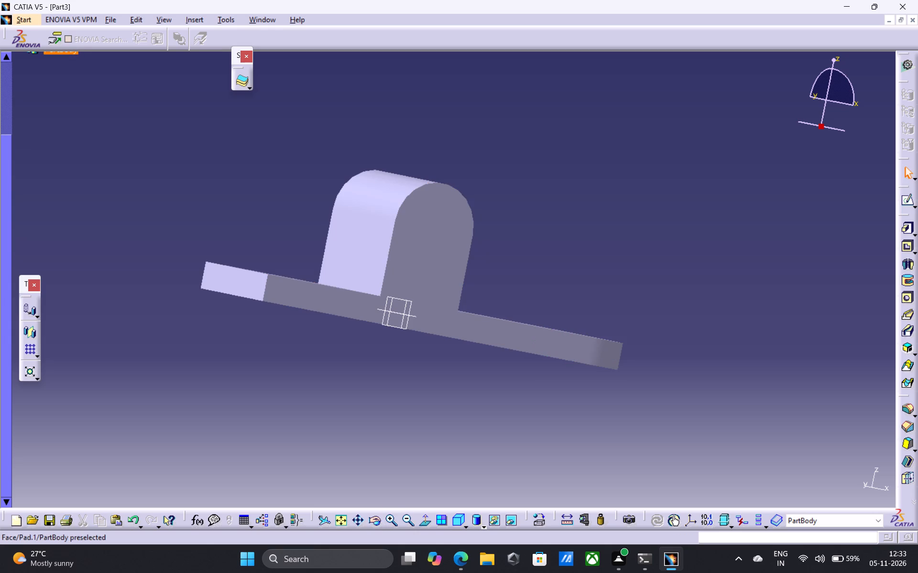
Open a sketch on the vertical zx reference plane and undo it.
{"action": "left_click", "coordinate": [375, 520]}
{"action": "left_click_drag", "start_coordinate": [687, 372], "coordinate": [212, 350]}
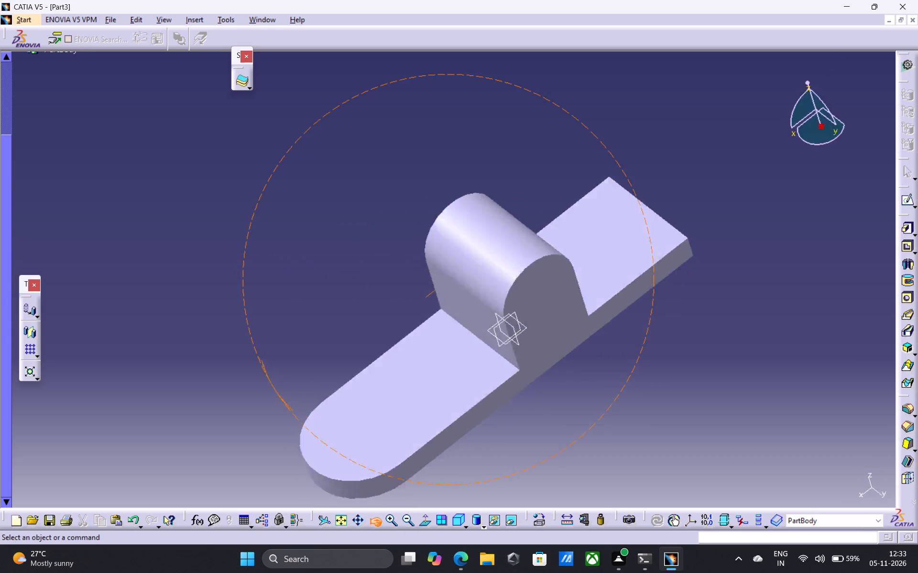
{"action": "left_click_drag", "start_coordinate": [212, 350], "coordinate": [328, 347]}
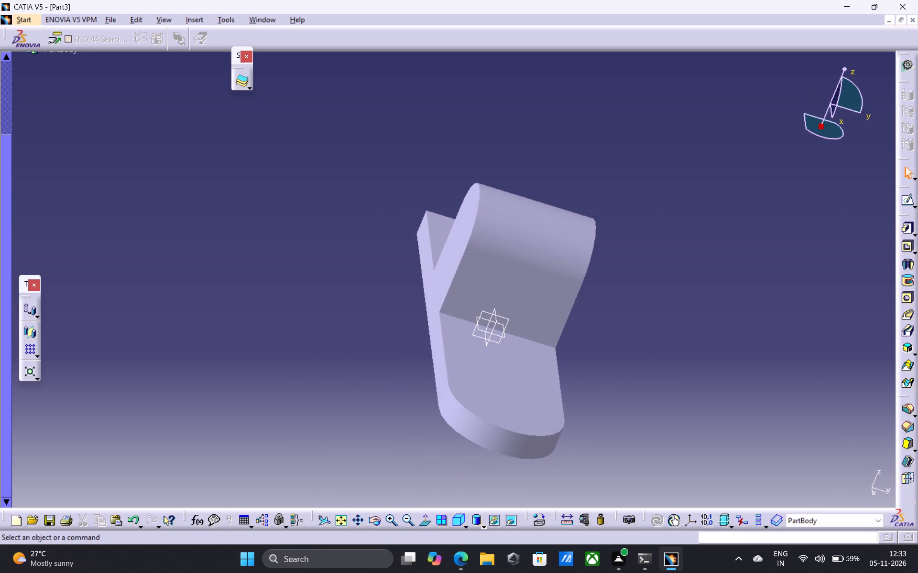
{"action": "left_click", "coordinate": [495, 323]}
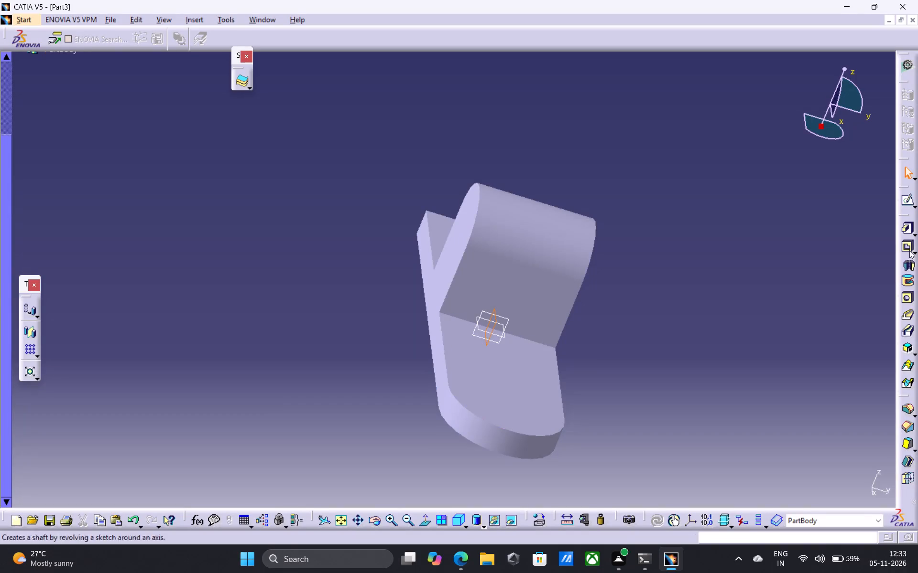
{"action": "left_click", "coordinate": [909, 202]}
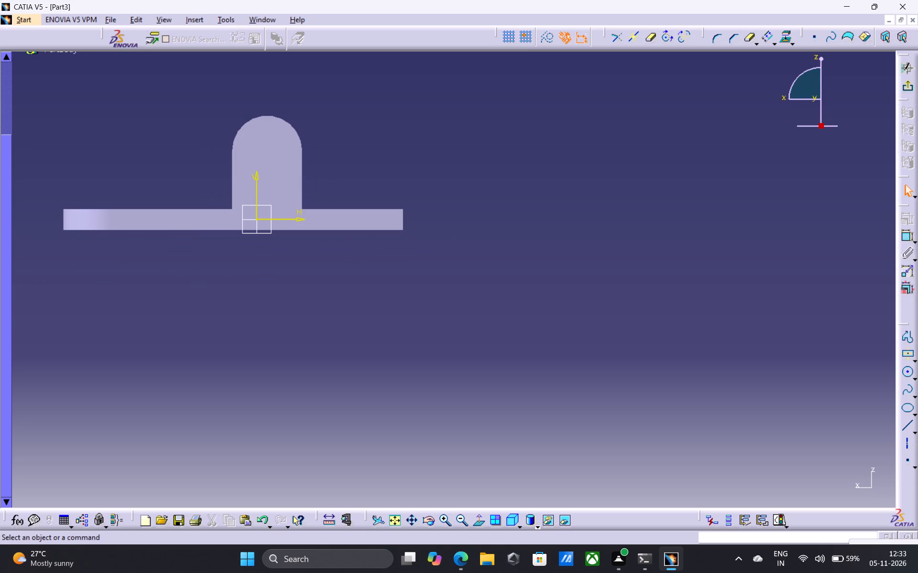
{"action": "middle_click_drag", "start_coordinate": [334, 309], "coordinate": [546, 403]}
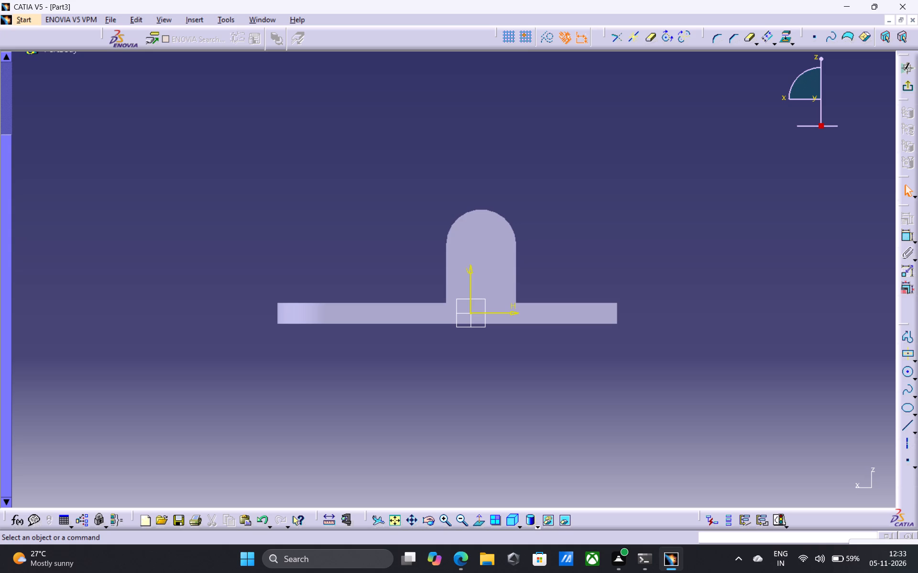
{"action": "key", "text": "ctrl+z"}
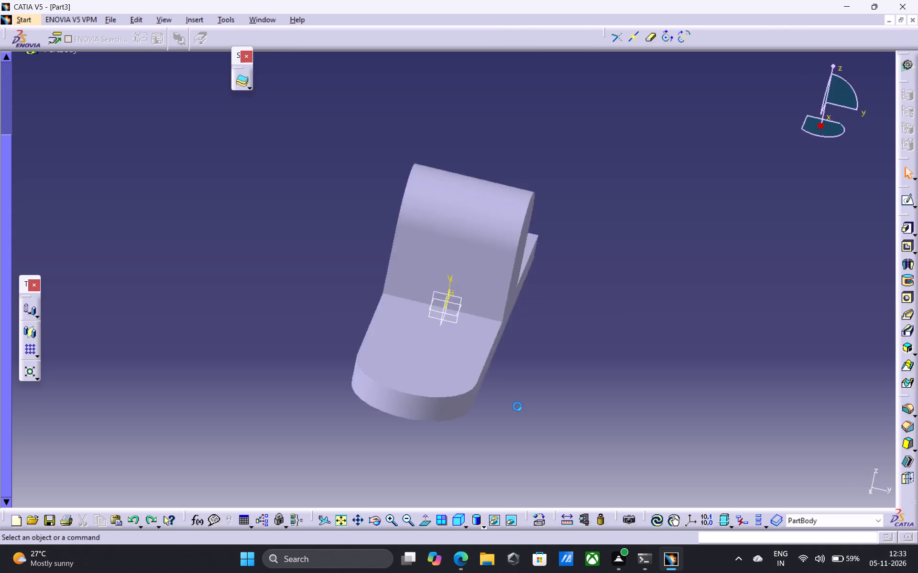
Start a sketch on the zx plane and draw a horizontal line about 80 mm long from inside the arch, about 37 mm above the origin.
{"action": "left_click", "coordinate": [378, 524]}
{"action": "left_click_drag", "start_coordinate": [400, 455], "coordinate": [812, 338]}
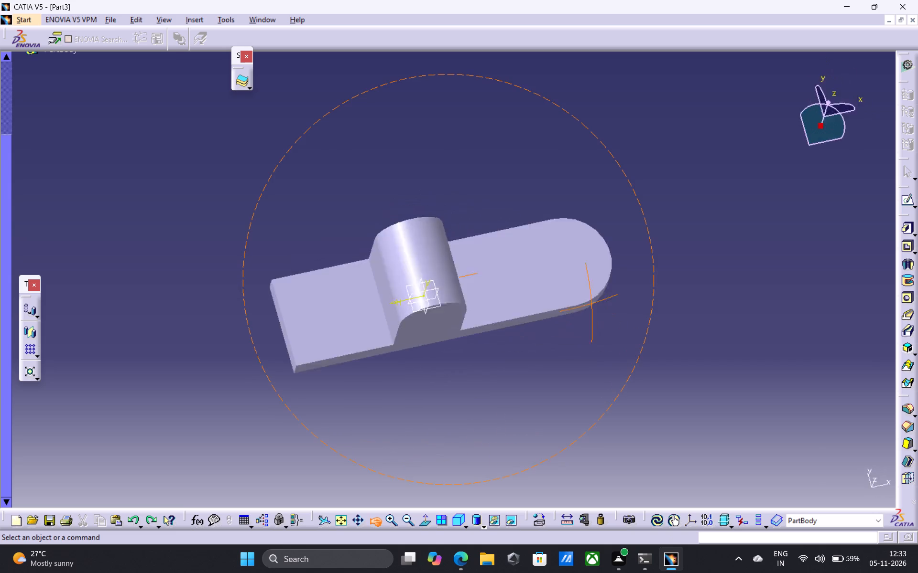
{"action": "left_click_drag", "start_coordinate": [812, 338], "coordinate": [629, 427]}
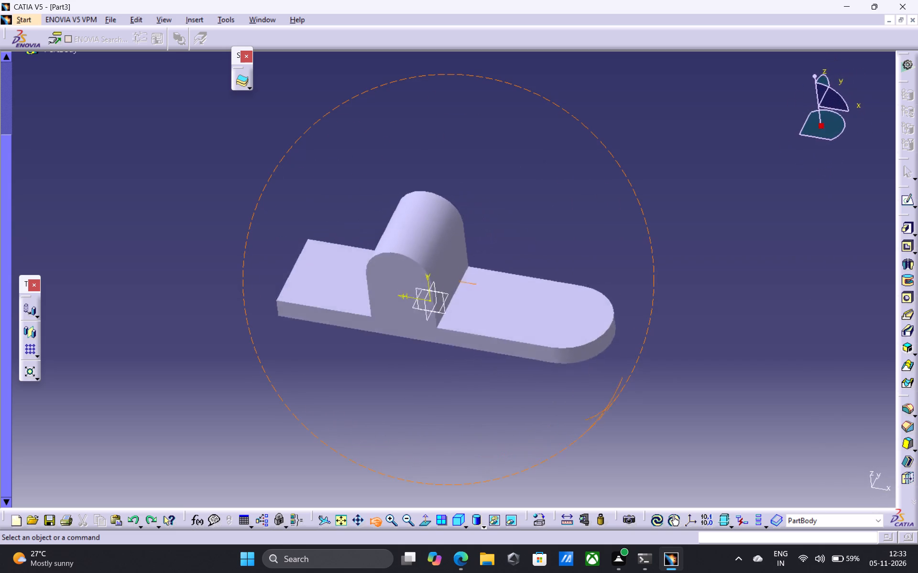
{"action": "left_click_drag", "start_coordinate": [629, 427], "coordinate": [631, 391]}
{"action": "left_click_drag", "start_coordinate": [372, 522], "coordinate": [371, 517]}
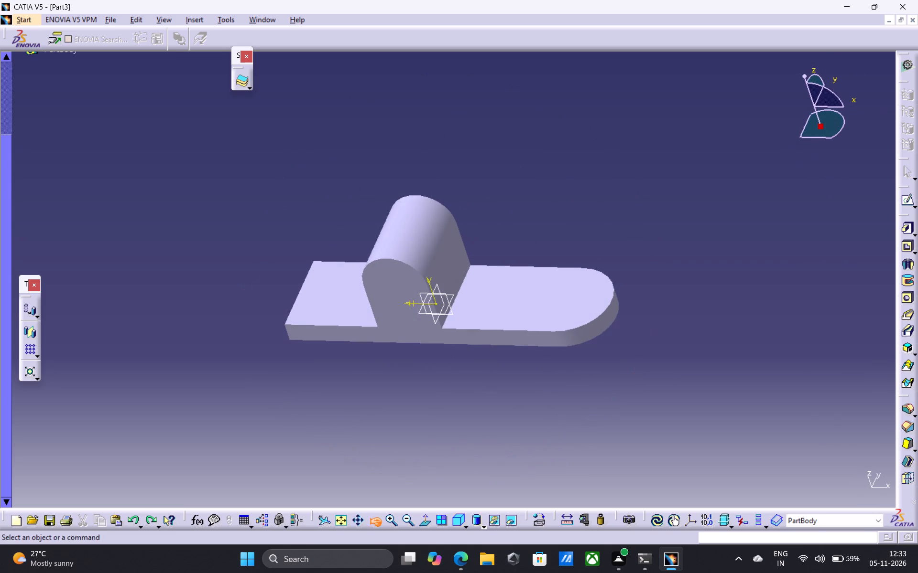
{"action": "left_click_drag", "start_coordinate": [346, 396], "coordinate": [645, 276]}
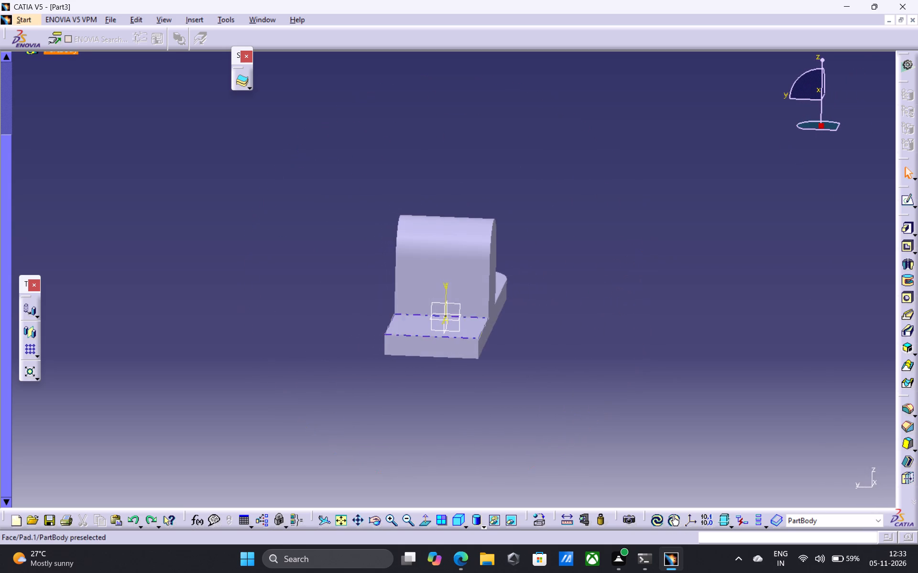
{"action": "left_click", "coordinate": [444, 310]}
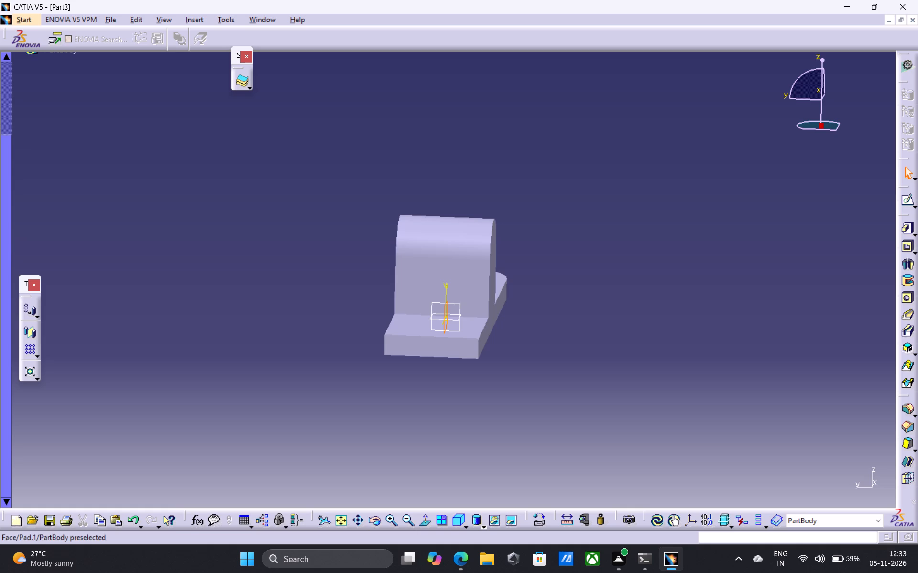
{"action": "left_click", "coordinate": [907, 202]}
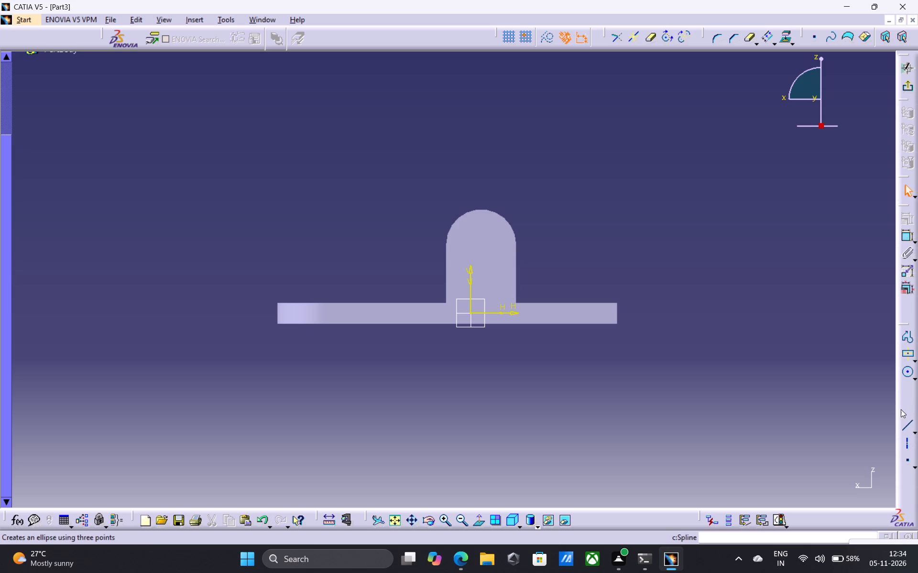
{"action": "left_click", "coordinate": [908, 428]}
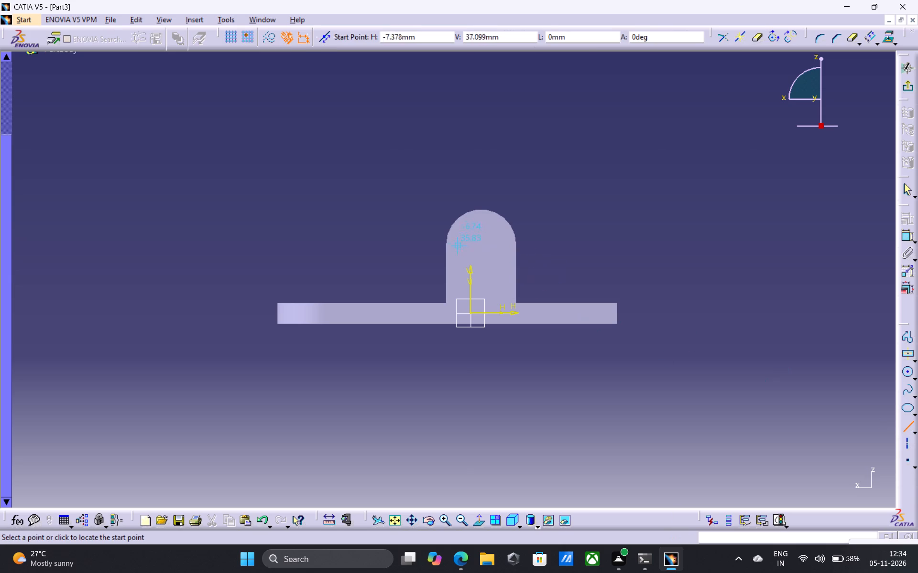
{"action": "left_click", "coordinate": [478, 244]}
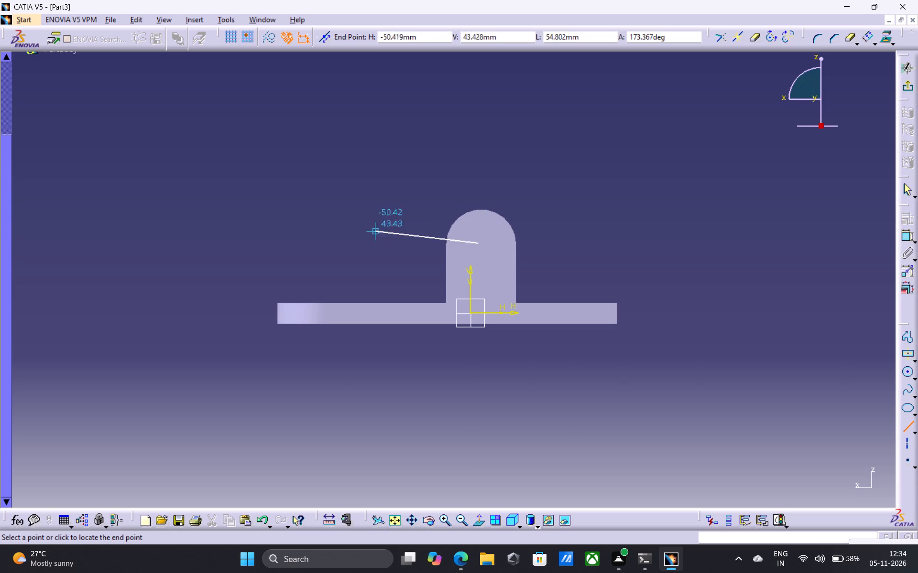
{"action": "left_click", "coordinate": [328, 242]}
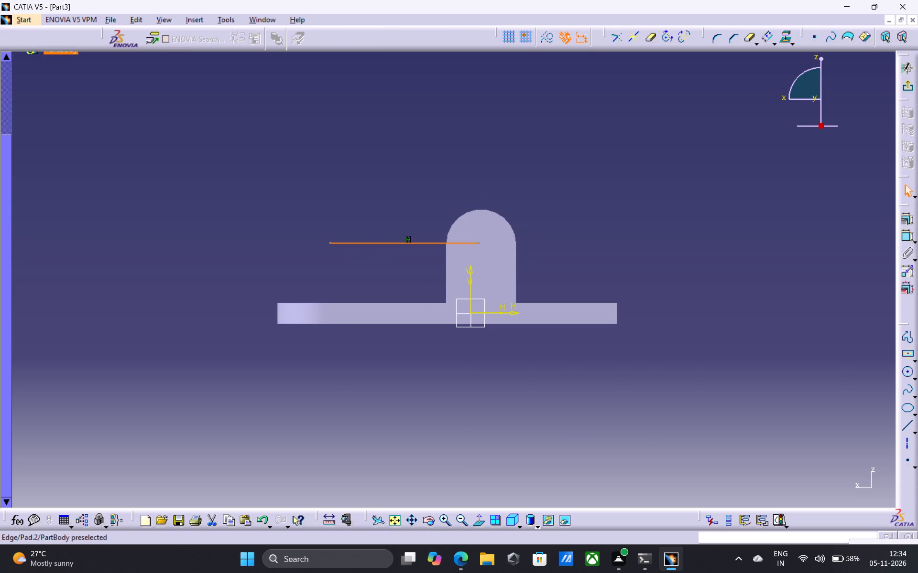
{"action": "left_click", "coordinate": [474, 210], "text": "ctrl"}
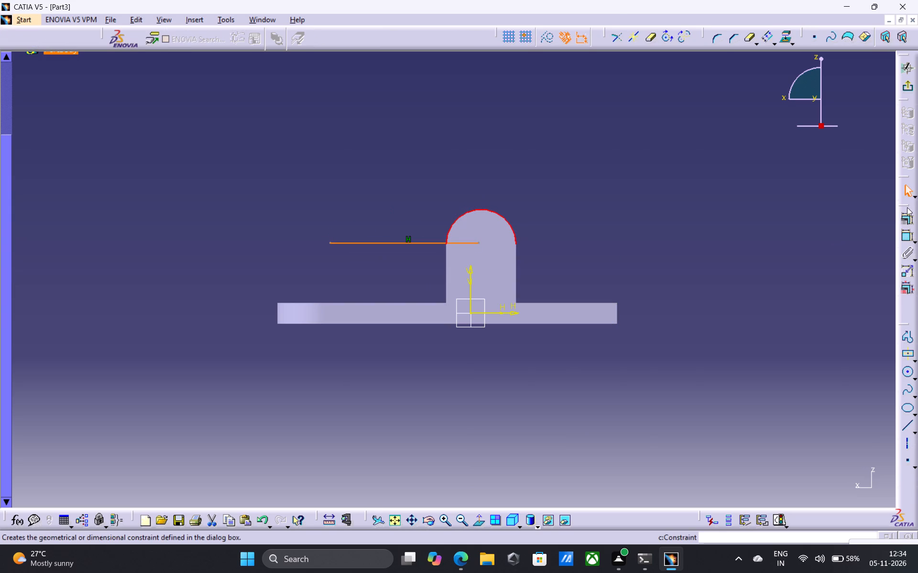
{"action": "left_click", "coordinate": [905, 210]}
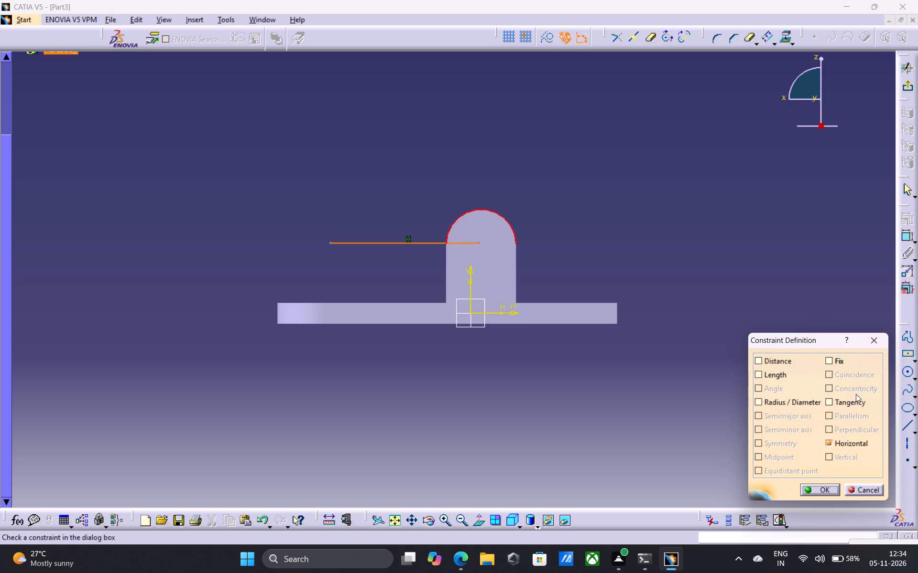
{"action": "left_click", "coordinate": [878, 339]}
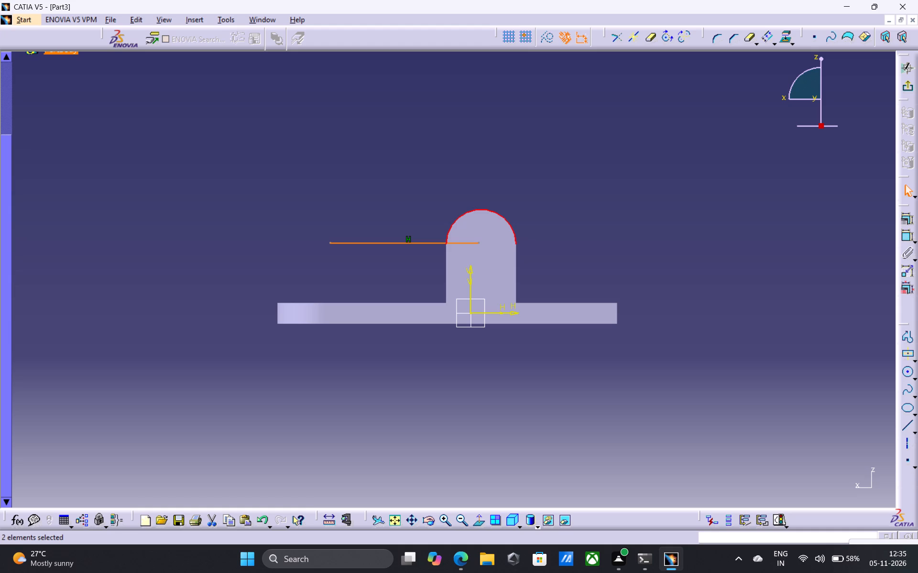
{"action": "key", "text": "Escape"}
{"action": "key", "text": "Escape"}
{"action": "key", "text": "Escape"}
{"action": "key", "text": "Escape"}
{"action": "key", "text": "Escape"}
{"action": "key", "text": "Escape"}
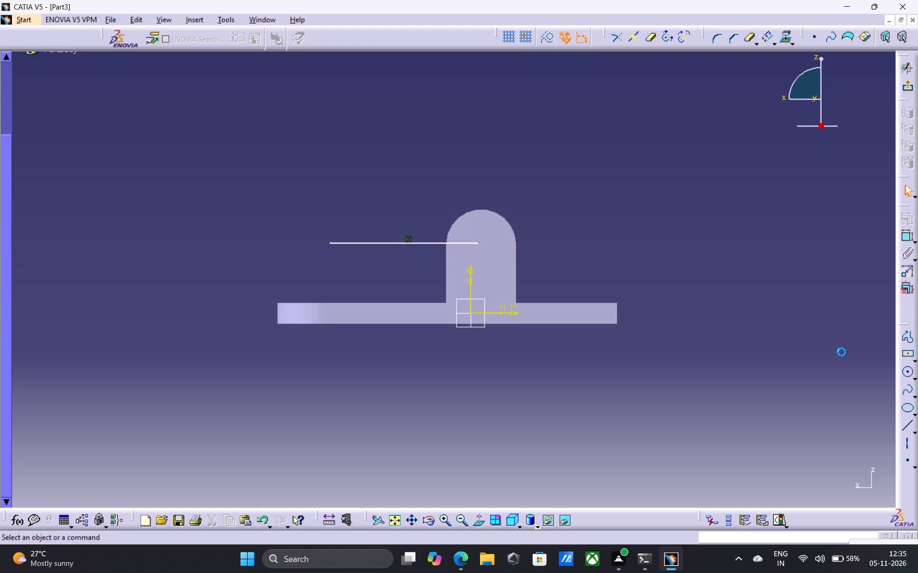
Delete the horizontal line running out of the arch from the zx sketch.
{"action": "key", "text": "Escape"}
{"action": "key", "text": "Escape"}
{"action": "key", "text": "Escape"}
{"action": "key", "text": "Escape"}
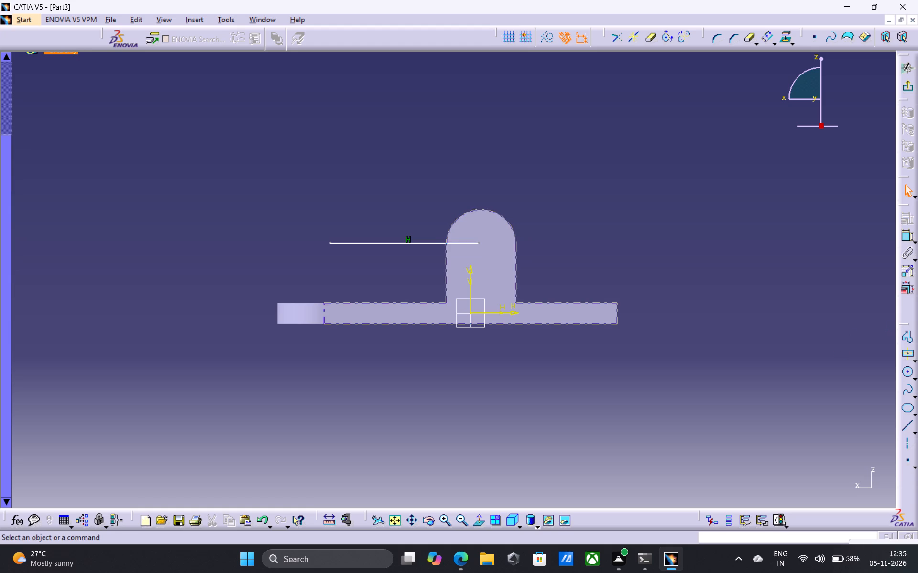
{"action": "left_click", "coordinate": [415, 244]}
{"action": "key", "text": "Delete"}
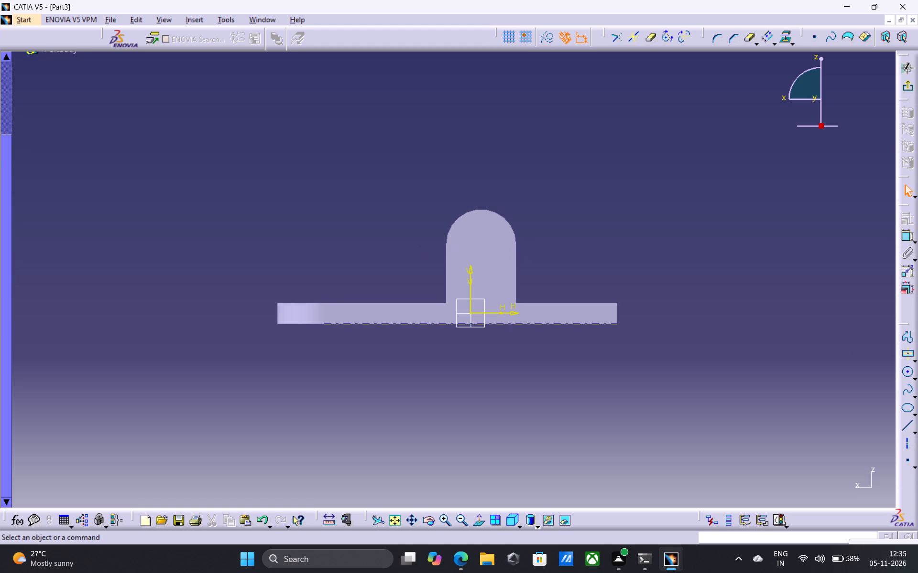
Draw a vertical axis about 40 mm long in the empty area below the plate, at about H 246 mm.
{"action": "scroll", "coordinate": [606, 342], "scroll_direction": "down", "scroll_amount": 1}
{"action": "middle_click_drag", "start_coordinate": [605, 342], "coordinate": [429, 276]}
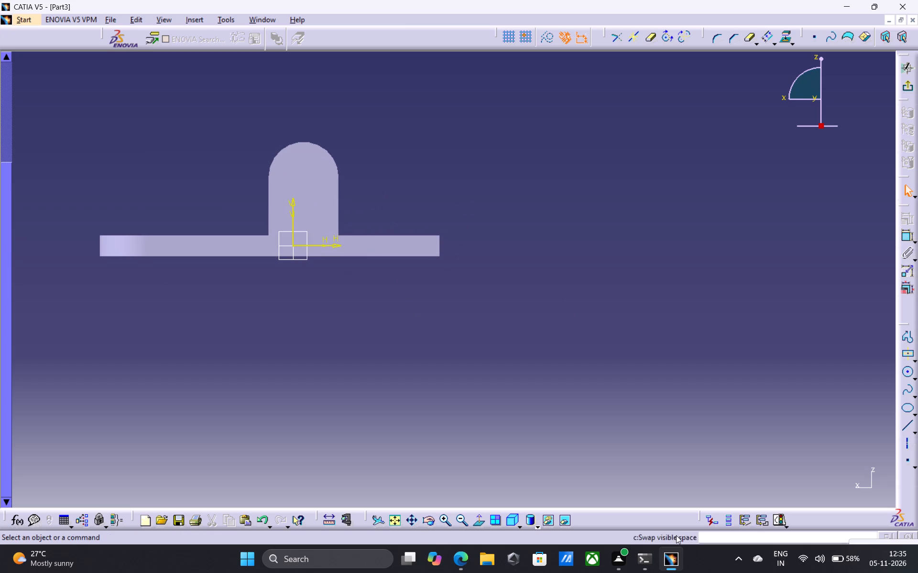
{"action": "left_click", "coordinate": [908, 446]}
{"action": "left_click", "coordinate": [758, 376]}
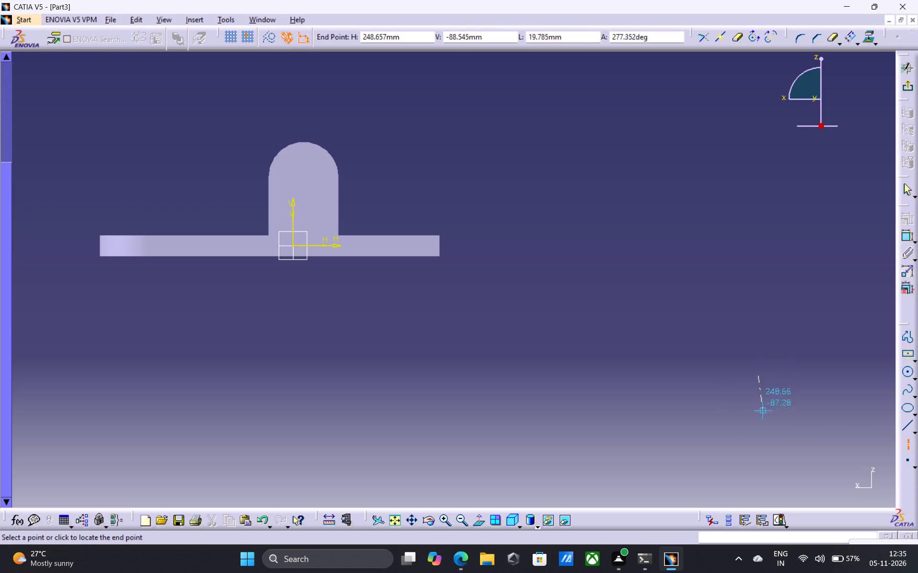
{"action": "left_click", "coordinate": [760, 451]}
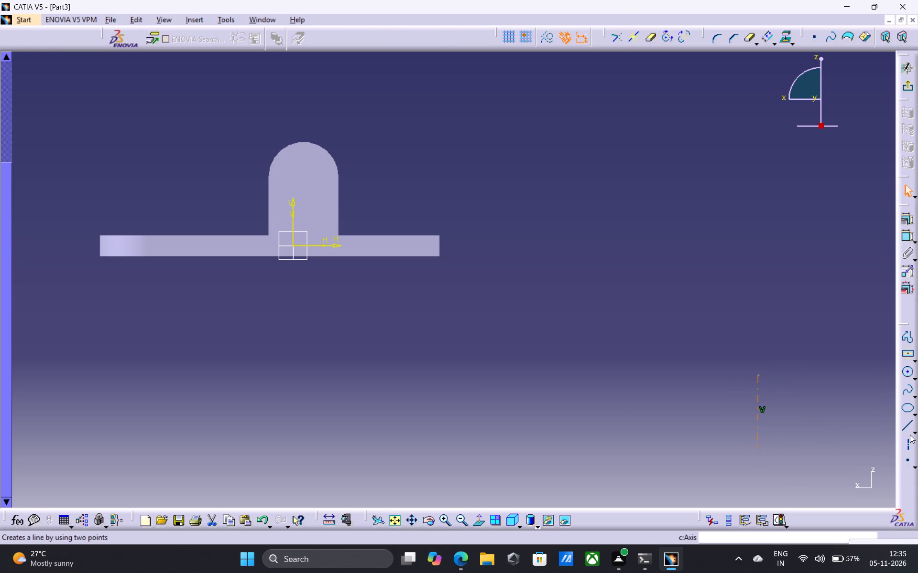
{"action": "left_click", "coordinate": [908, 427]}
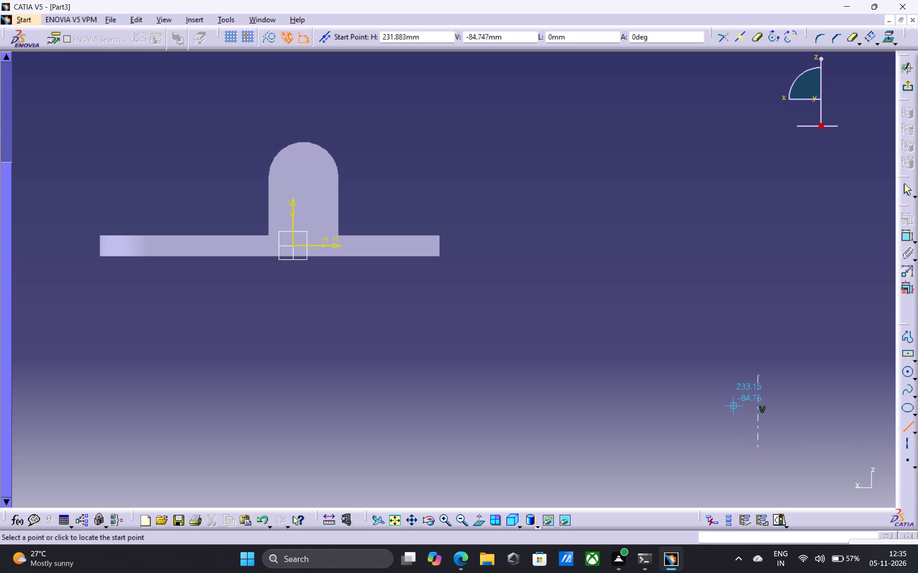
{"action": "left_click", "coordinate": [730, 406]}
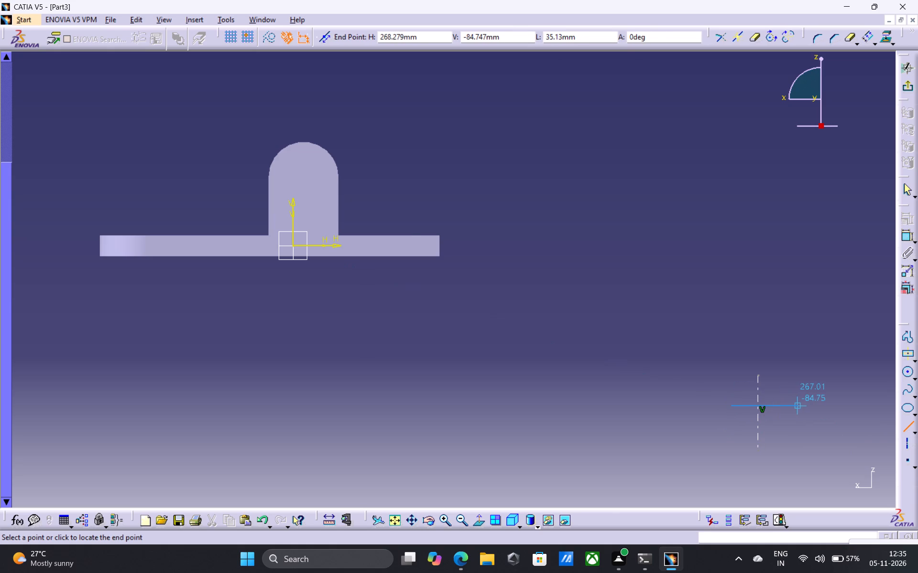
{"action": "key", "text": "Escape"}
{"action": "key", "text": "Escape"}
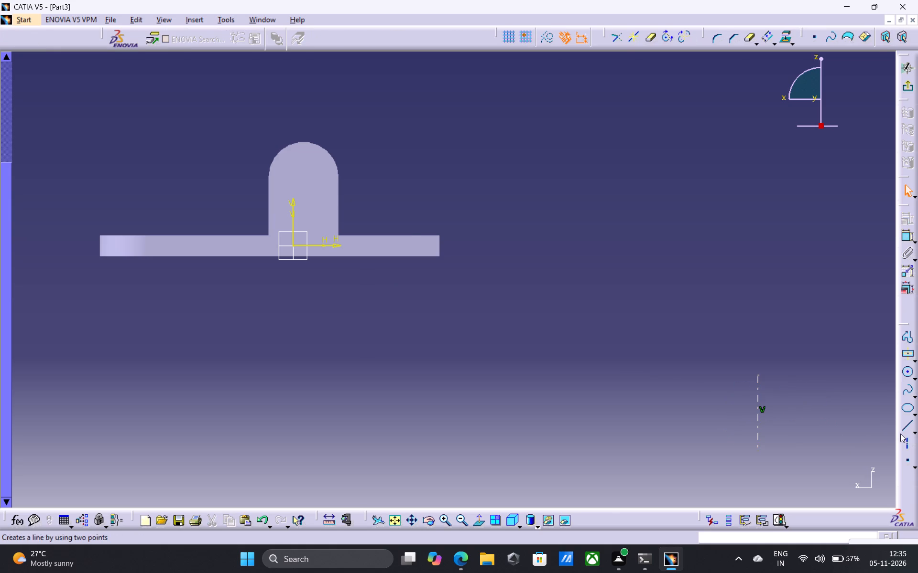
Draw a horizontal axis crossing the vertical axis near its midpoint, at about V -88 mm.
{"action": "left_click", "coordinate": [907, 442]}
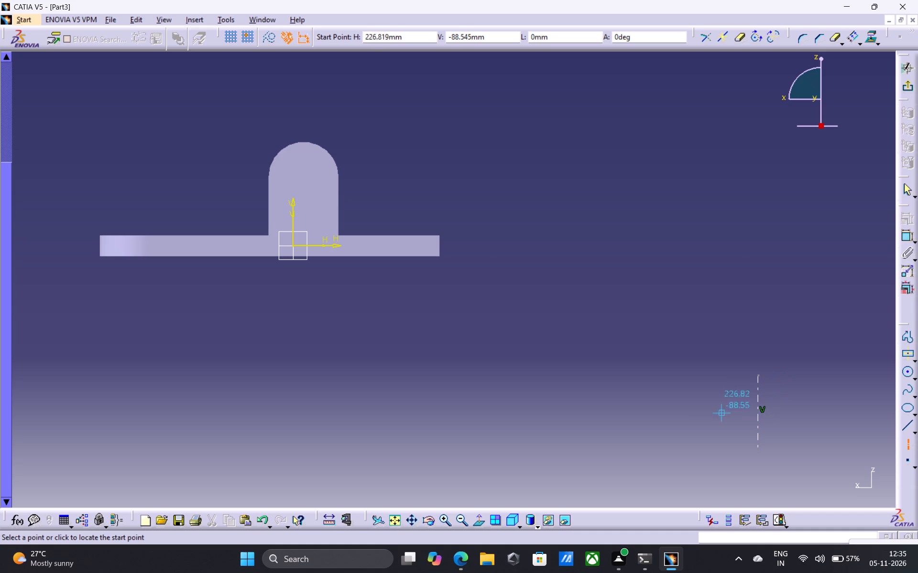
{"action": "left_click", "coordinate": [686, 412]}
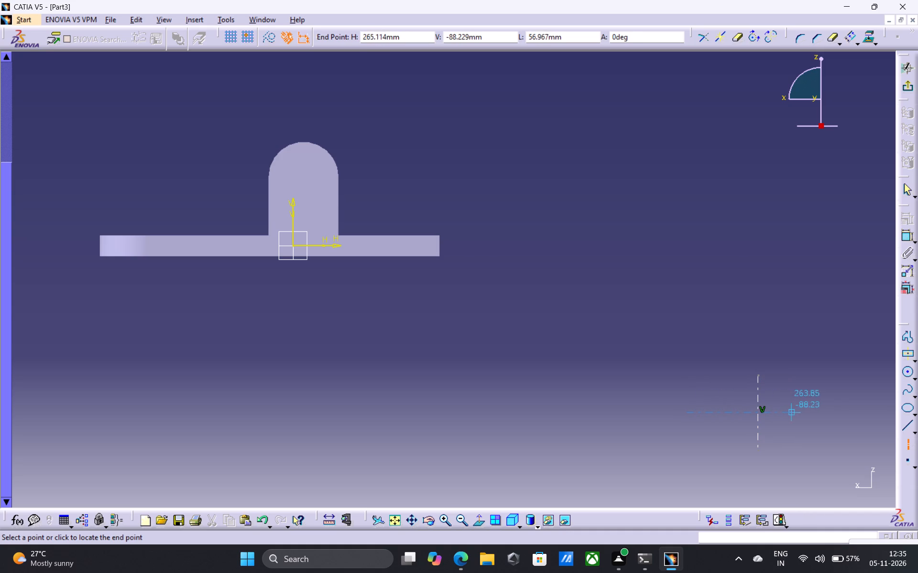
{"action": "left_click", "coordinate": [812, 411]}
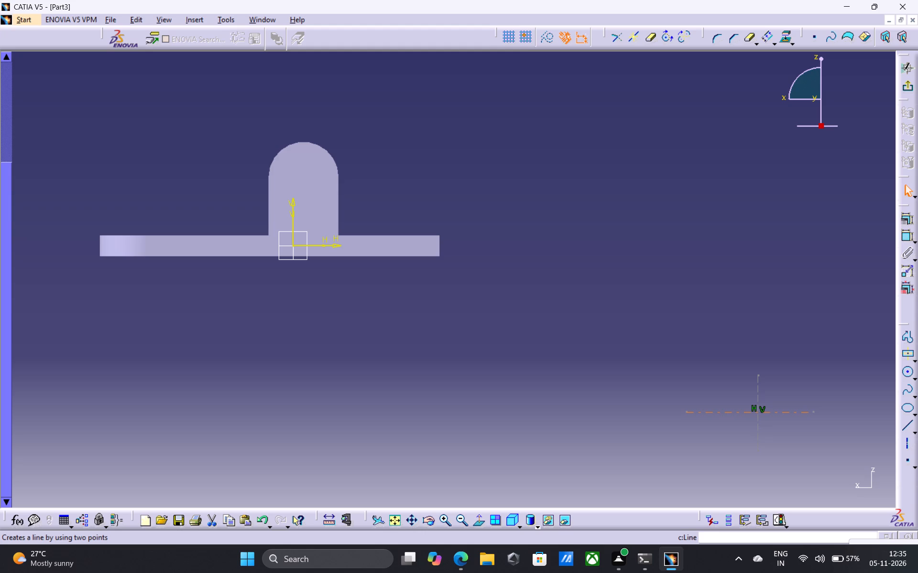
Draw a circle centred where the two axes cross and dimension its diameter to 20 mm.
{"action": "left_click", "coordinate": [908, 425]}
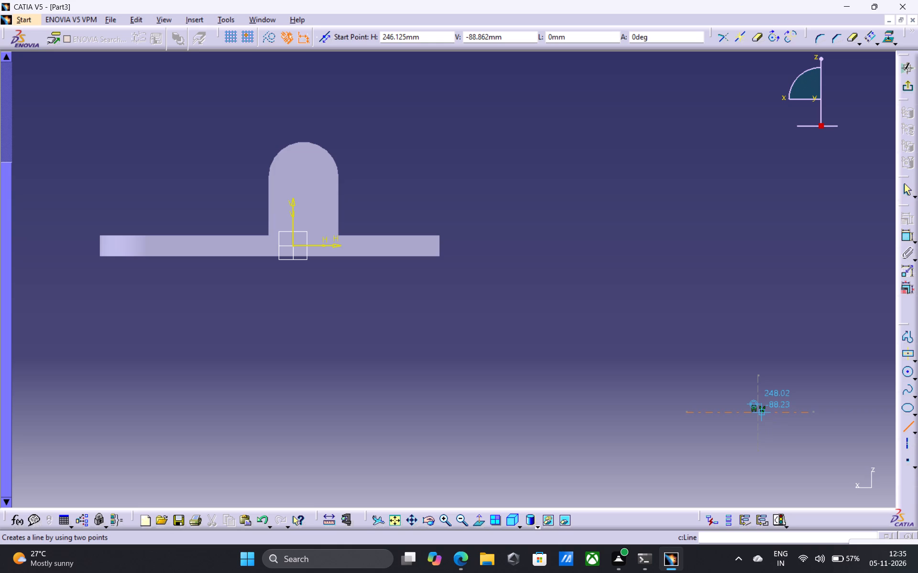
{"action": "left_click", "coordinate": [908, 374]}
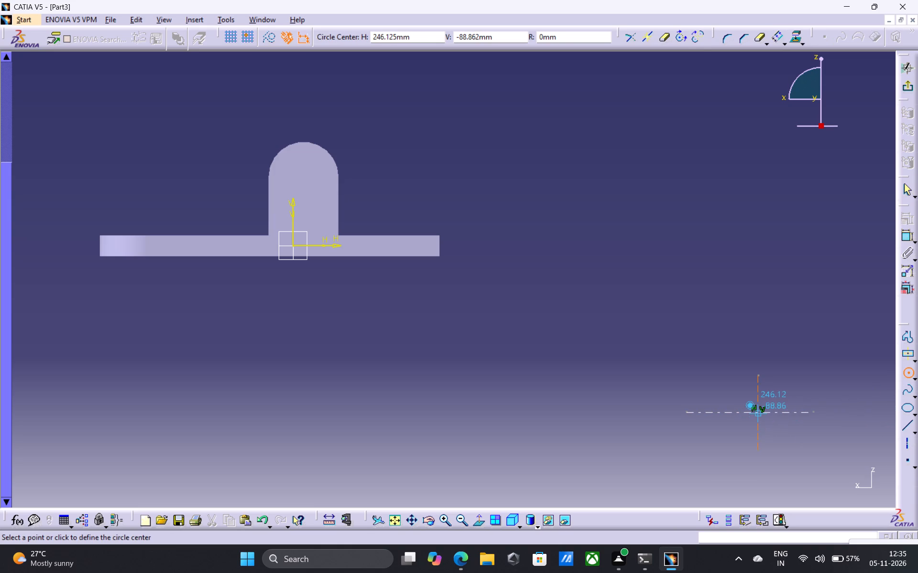
{"action": "left_click", "coordinate": [757, 411]}
{"action": "left_click", "coordinate": [776, 426]}
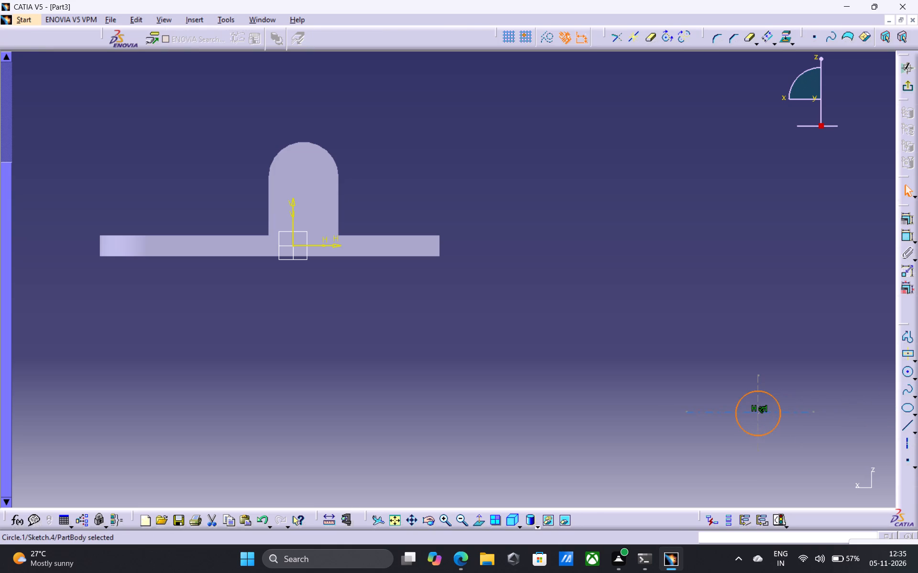
{"action": "left_click", "coordinate": [907, 235]}
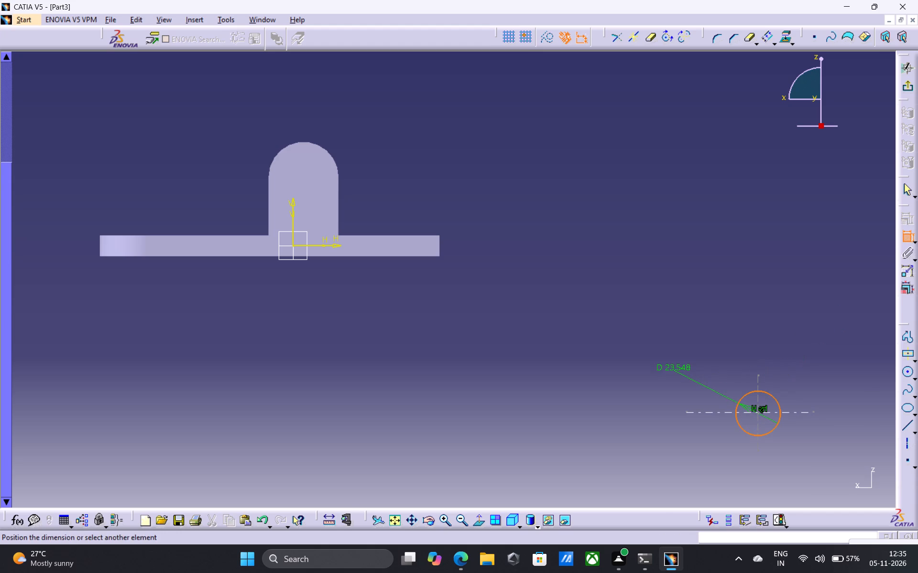
{"action": "left_click", "coordinate": [673, 366]}
{"action": "double_click", "coordinate": [679, 362]}
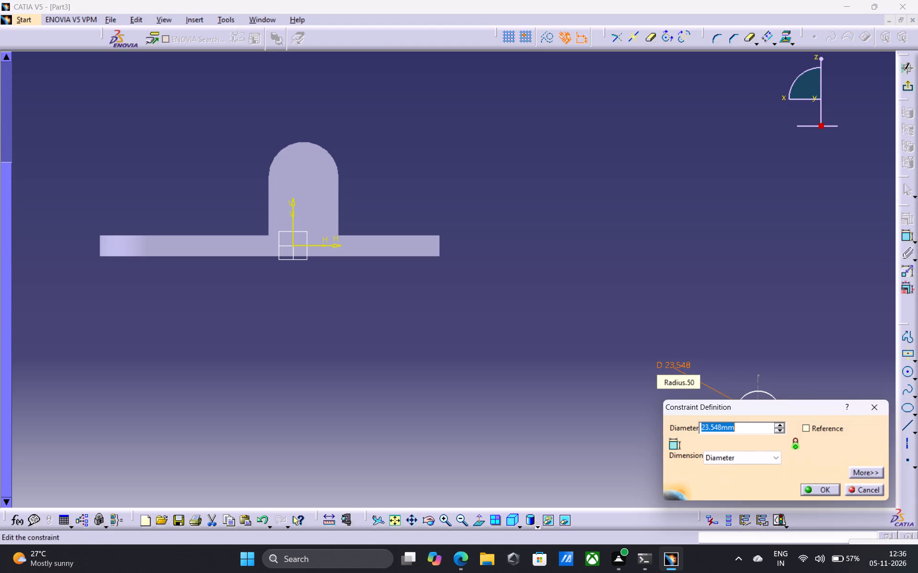
{"action": "type", "text": "20"}
{"action": "key", "text": "Return"}
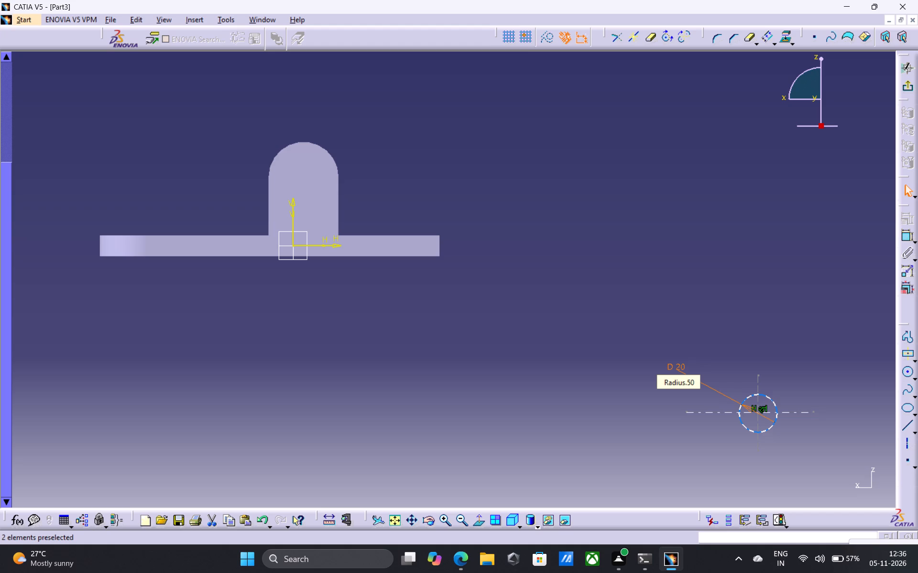
Set the circle's diameter to 37 mm.
{"action": "double_click", "coordinate": [682, 365]}
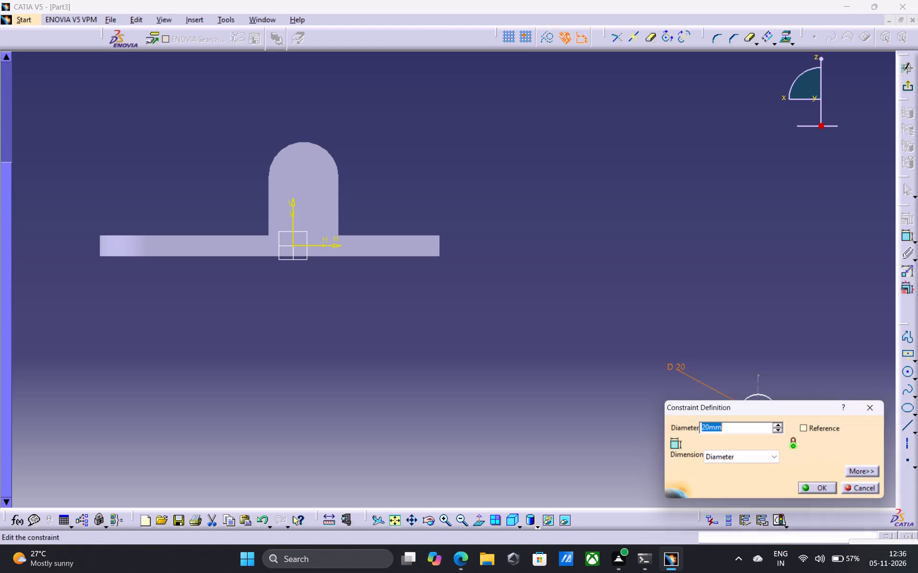
{"action": "type", "text": "37"}
{"action": "key", "text": "Return"}
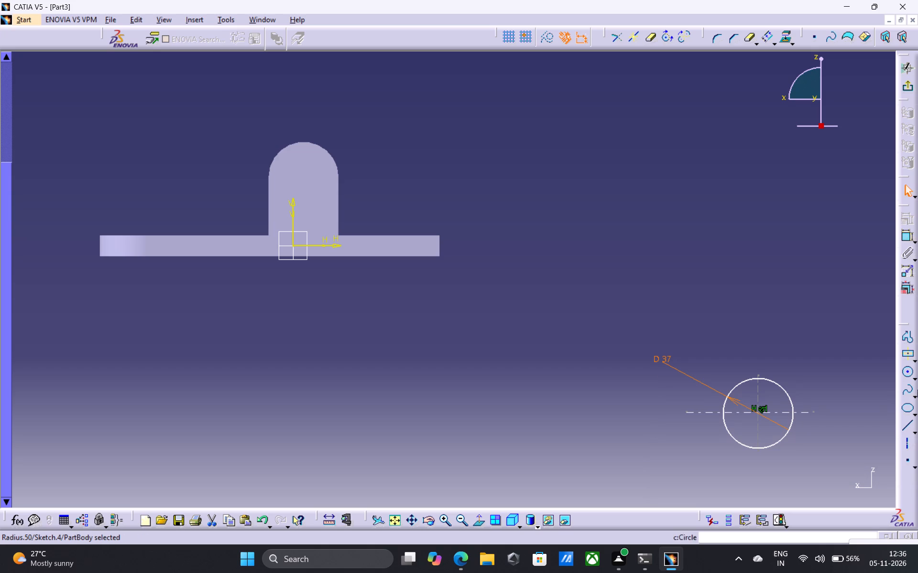
Draw a line from the 37 mm circle's centre with a length of 32 mm at 55 degrees.
{"action": "left_click", "coordinate": [905, 429]}
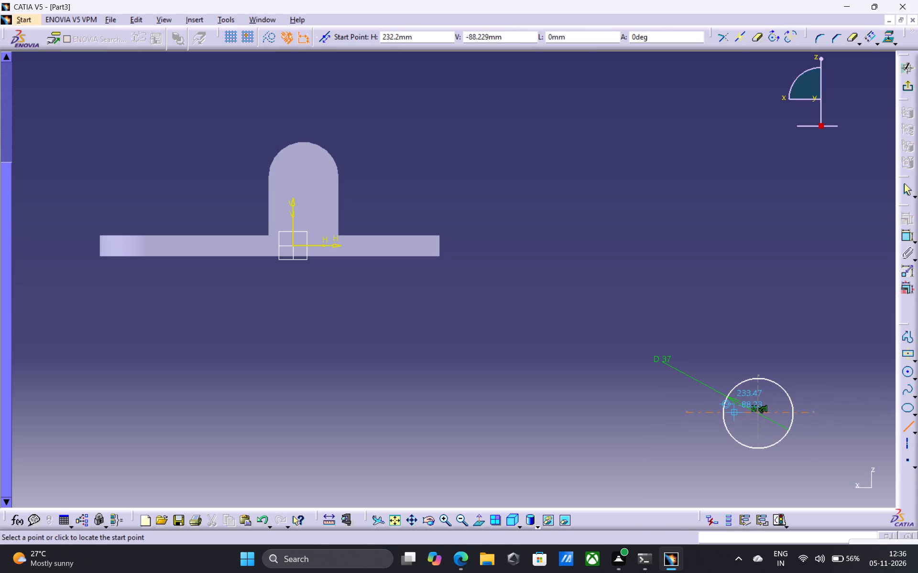
{"action": "left_click", "coordinate": [758, 411]}
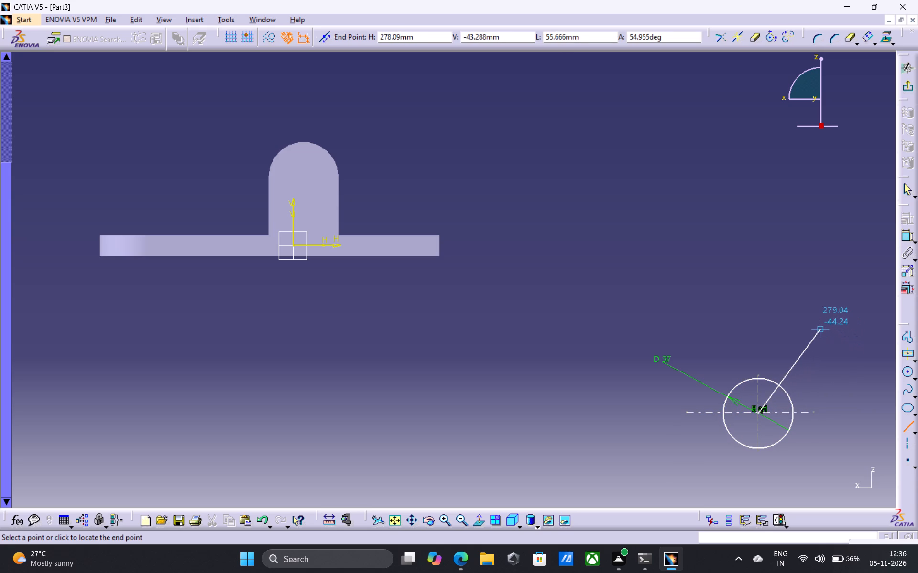
{"action": "key", "text": "Tab"}
{"action": "key", "text": "Tab"}
{"action": "key", "text": "Tab"}
{"action": "key", "text": "Tab"}
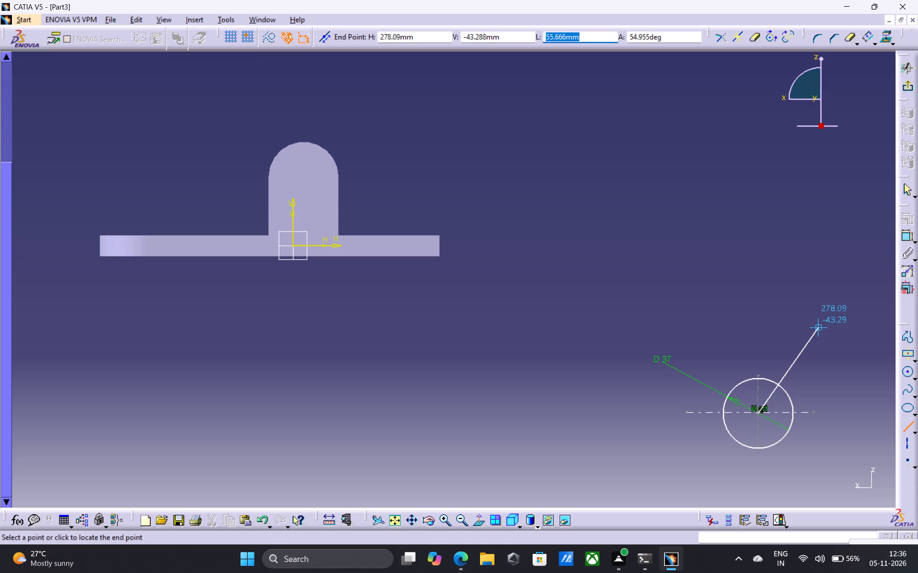
{"action": "type", "text": "32"}
{"action": "key", "text": "Tab"}
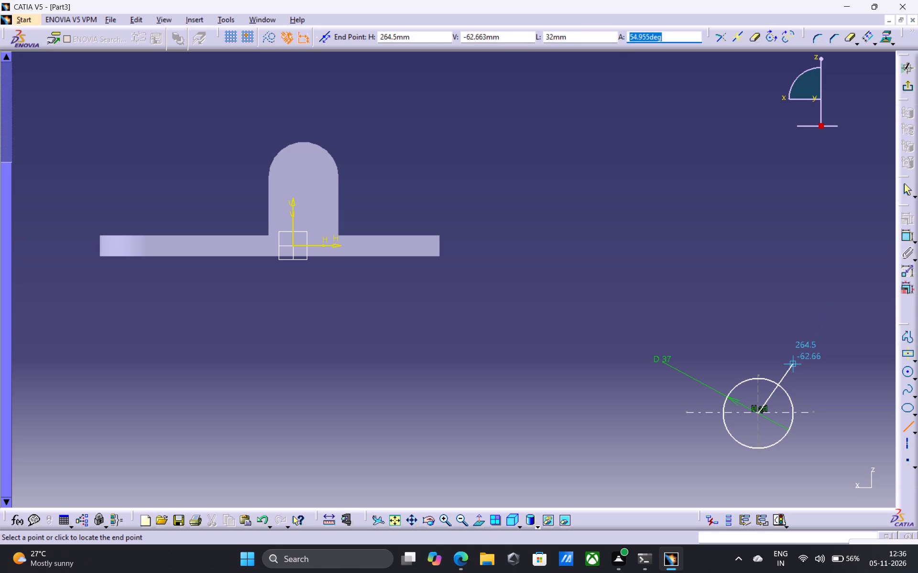
{"action": "type", "text": "55"}
{"action": "key", "text": "Return"}
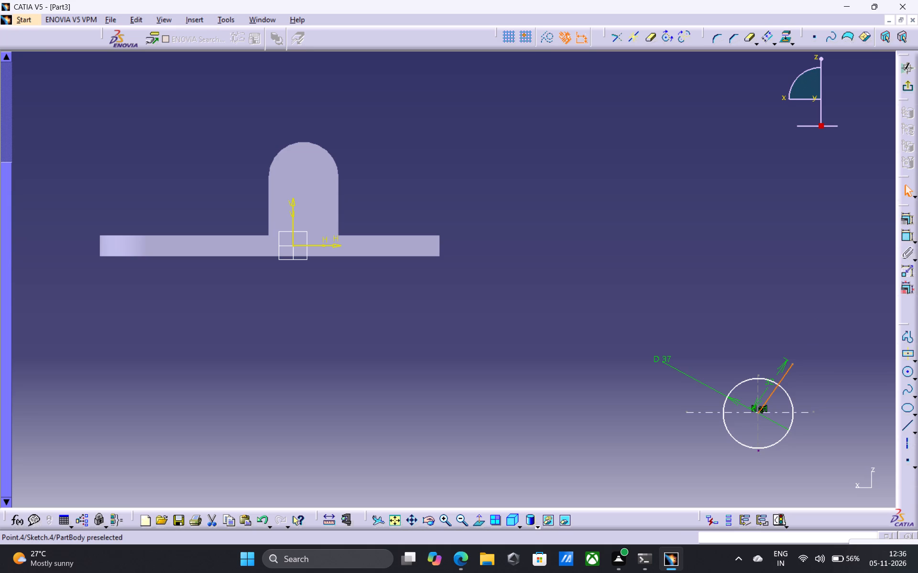
Draw a circle centred on the outer end of the angled line and dimension its diameter to 20 mm.
{"action": "left_click", "coordinate": [907, 371]}
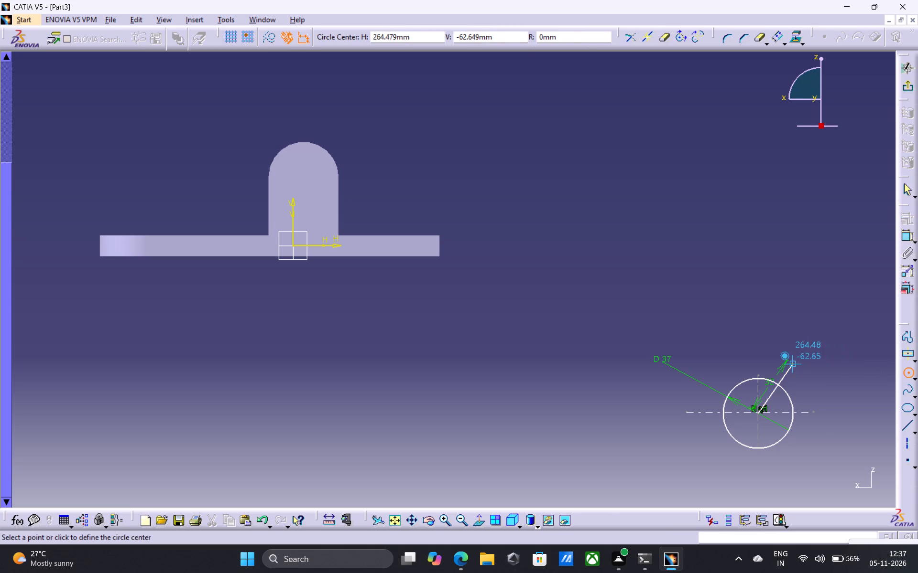
{"action": "left_click", "coordinate": [792, 364]}
{"action": "left_click", "coordinate": [805, 370]}
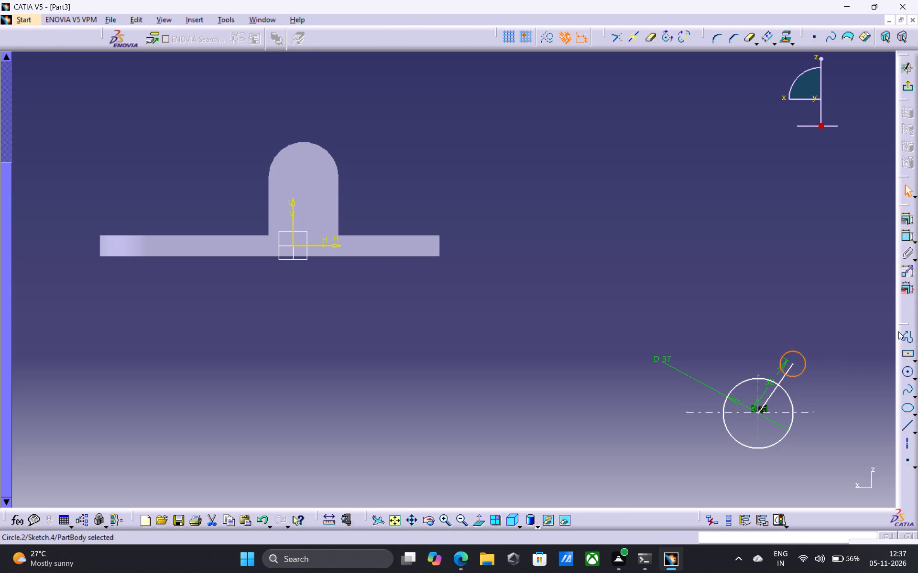
{"action": "left_click", "coordinate": [907, 237]}
{"action": "left_click", "coordinate": [788, 305]}
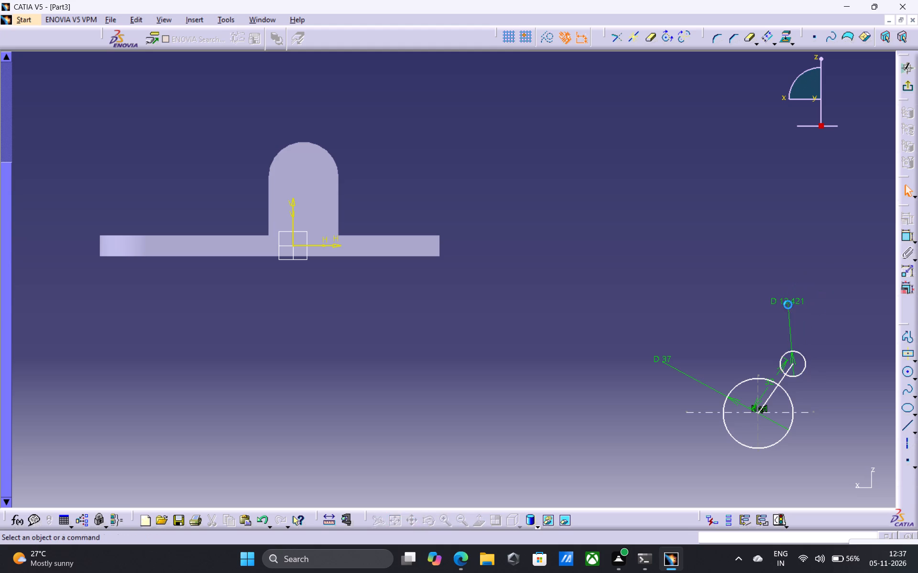
{"action": "double_click", "coordinate": [789, 301]}
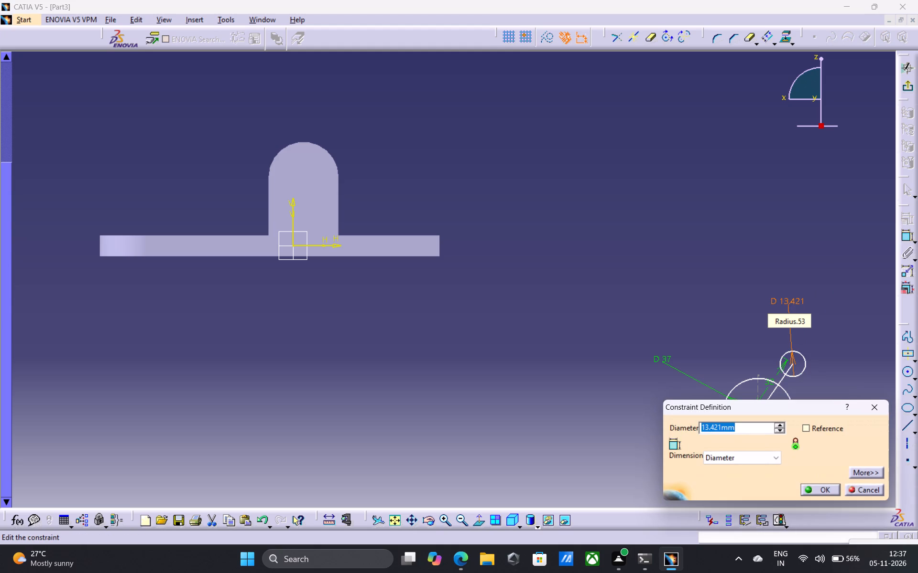
{"action": "type", "text": "20"}
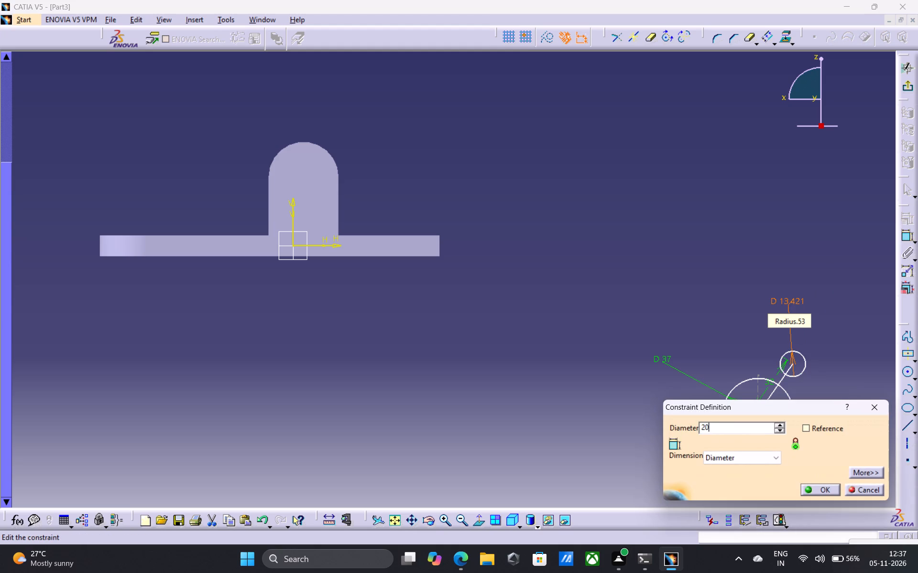
{"action": "key", "text": "Return"}
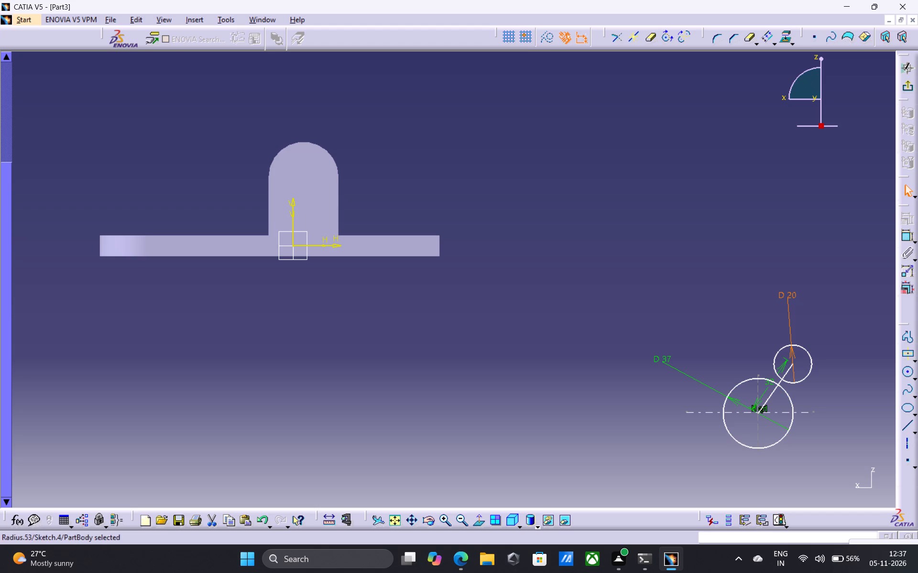
Offset the 32 mm angled line by about 10 mm towards its upper-left side.
{"action": "left_click", "coordinate": [776, 389]}
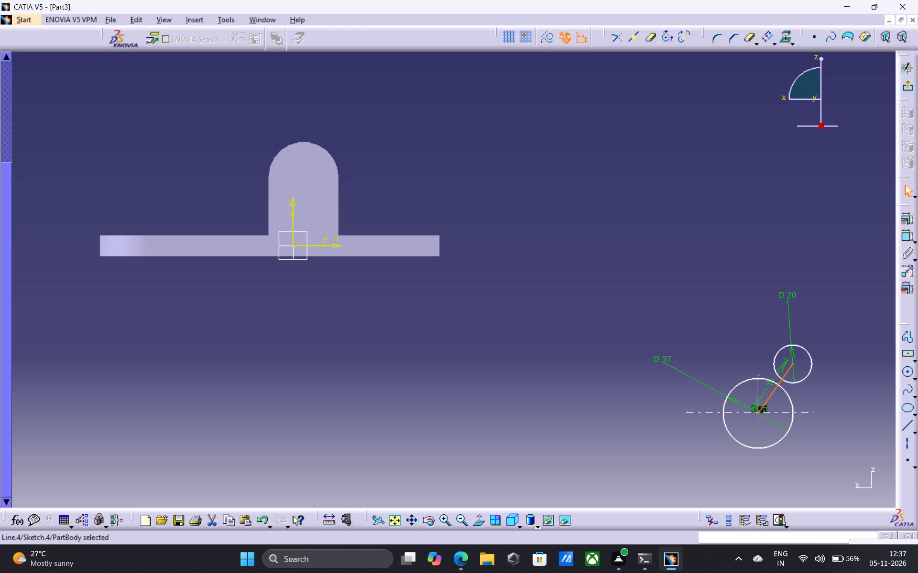
{"action": "left_click", "coordinate": [769, 32]}
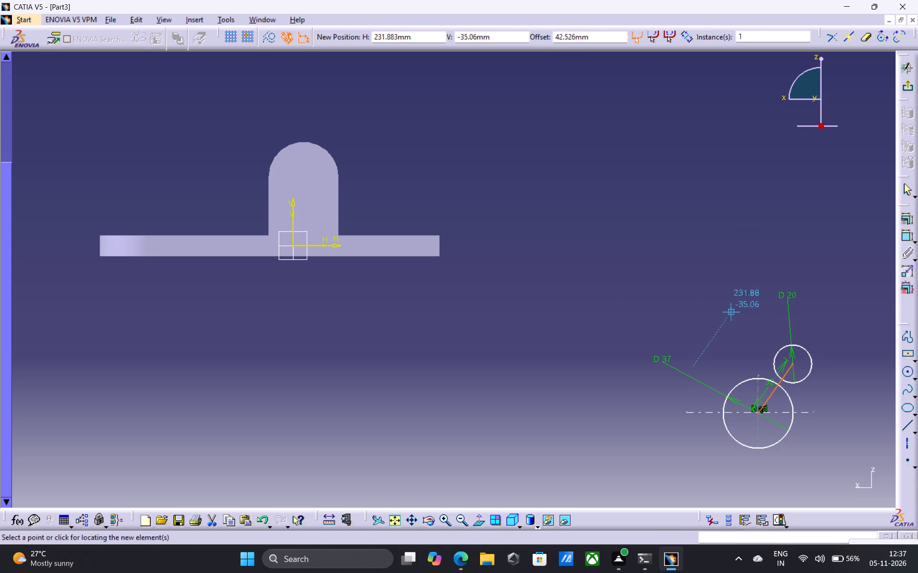
{"action": "left_click", "coordinate": [768, 368]}
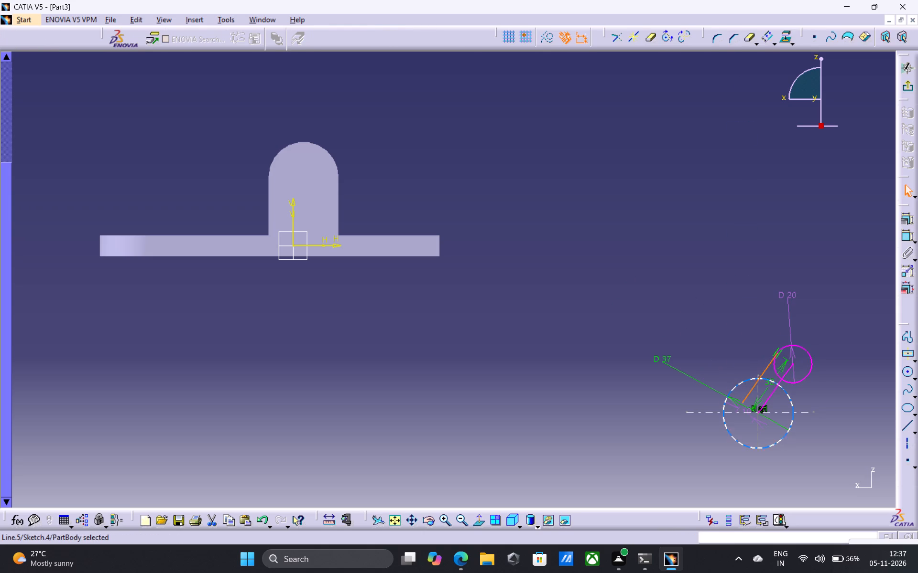
{"action": "key", "text": "Escape"}
{"action": "key", "text": "Escape"}
{"action": "key", "text": "Escape"}
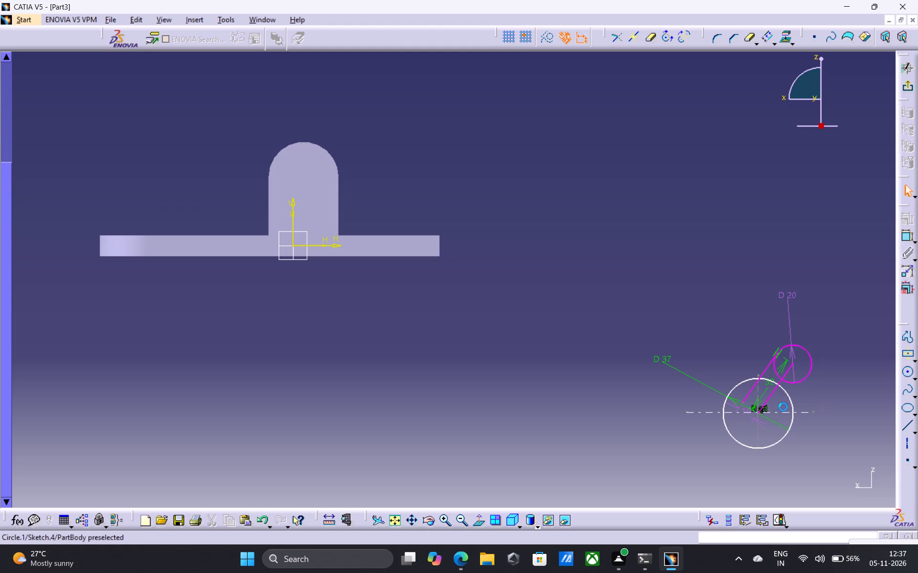
Offset the 32 mm angled line by 10 mm towards its lower-right side.
{"action": "left_click", "coordinate": [767, 402]}
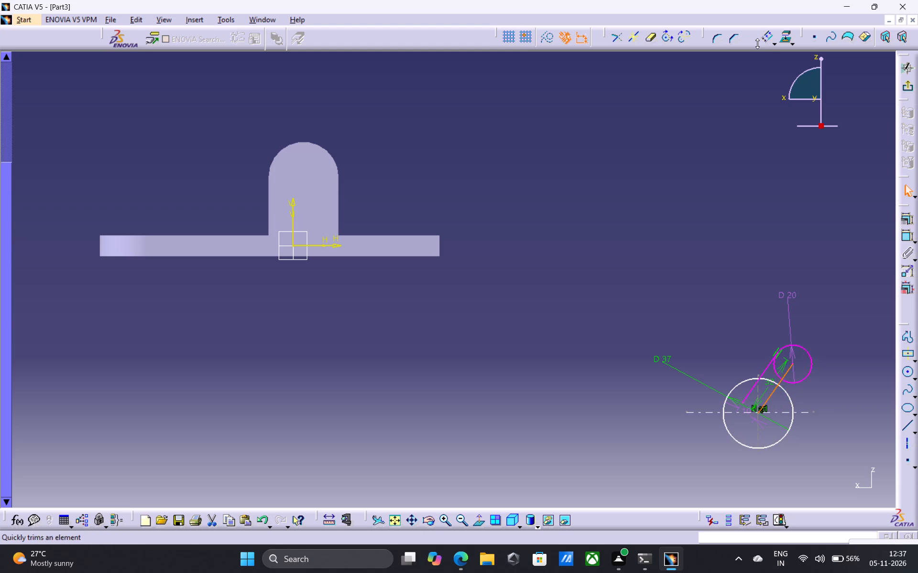
{"action": "left_click", "coordinate": [769, 38]}
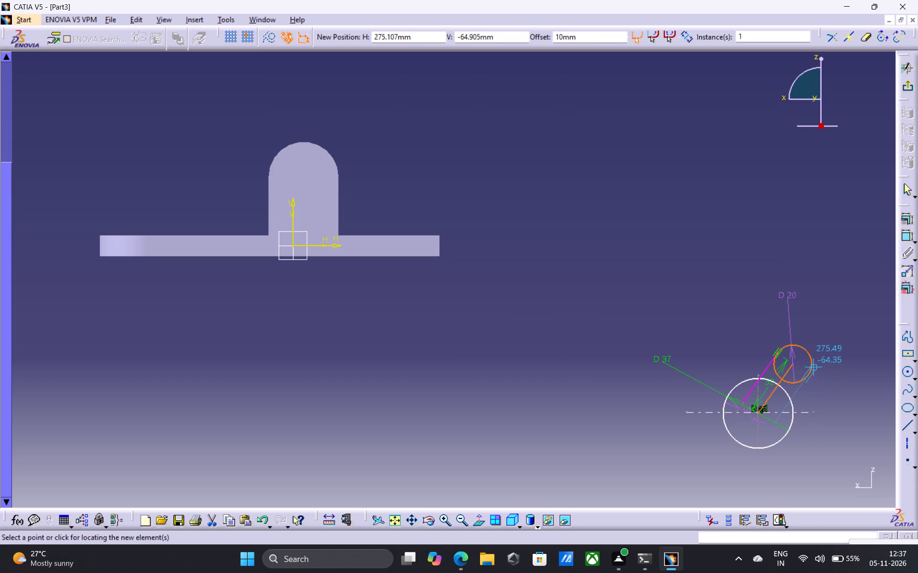
{"action": "left_click_drag", "start_coordinate": [810, 367], "coordinate": [833, 359]}
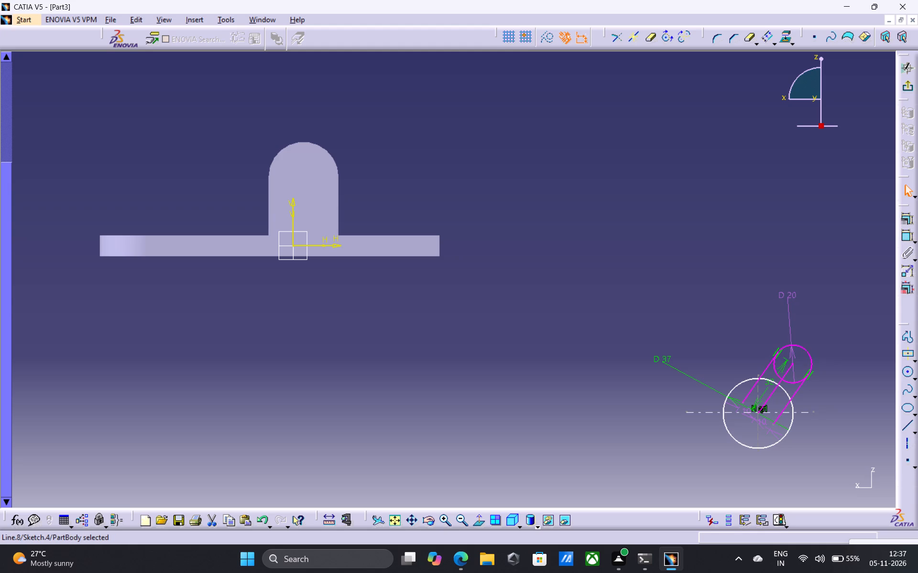
{"action": "key", "text": "Escape"}
{"action": "key", "text": "Escape"}
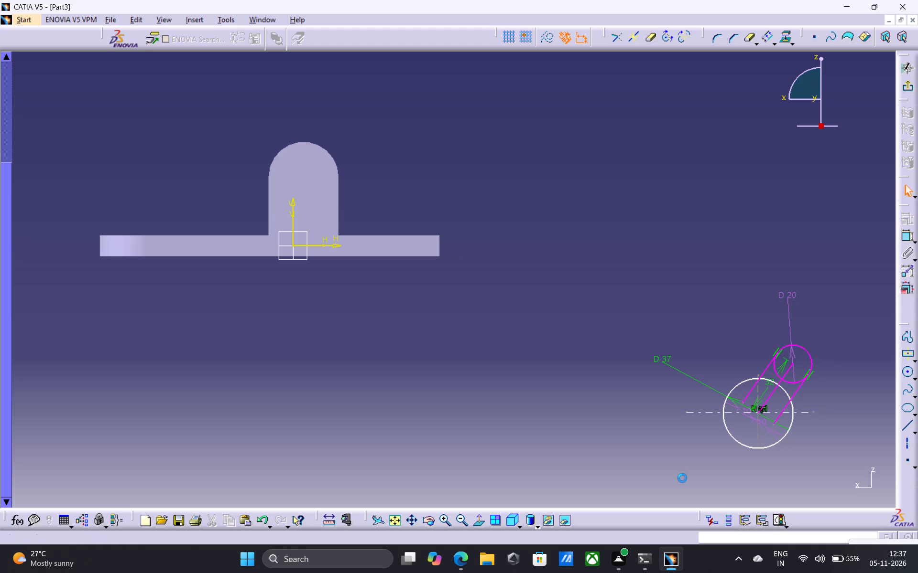
{"action": "key", "text": "Escape"}
{"action": "key", "text": "Escape"}
{"action": "key", "text": "Escape"}
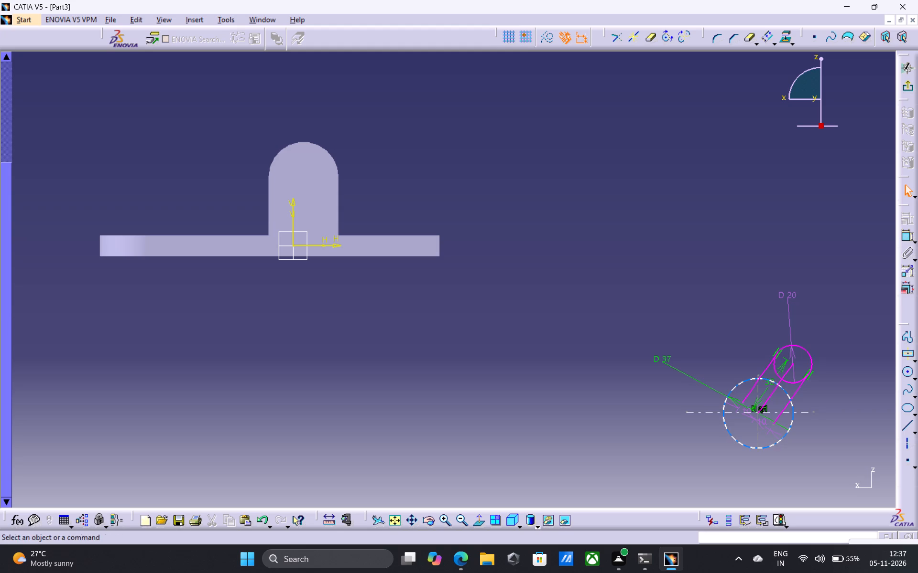
Trim away the upper-left quarter arc of the 37 mm circle.
{"action": "left_click", "coordinate": [652, 36]}
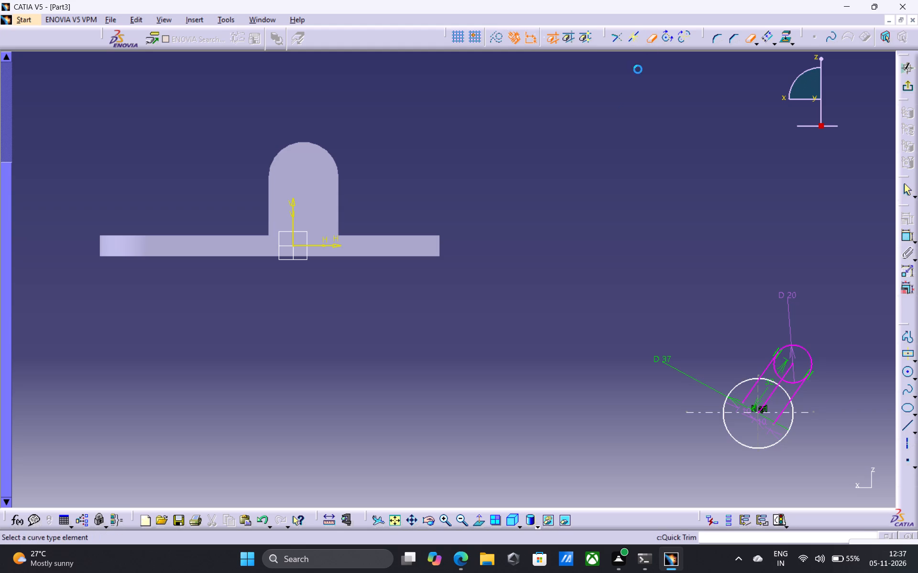
{"action": "left_click", "coordinate": [744, 383]}
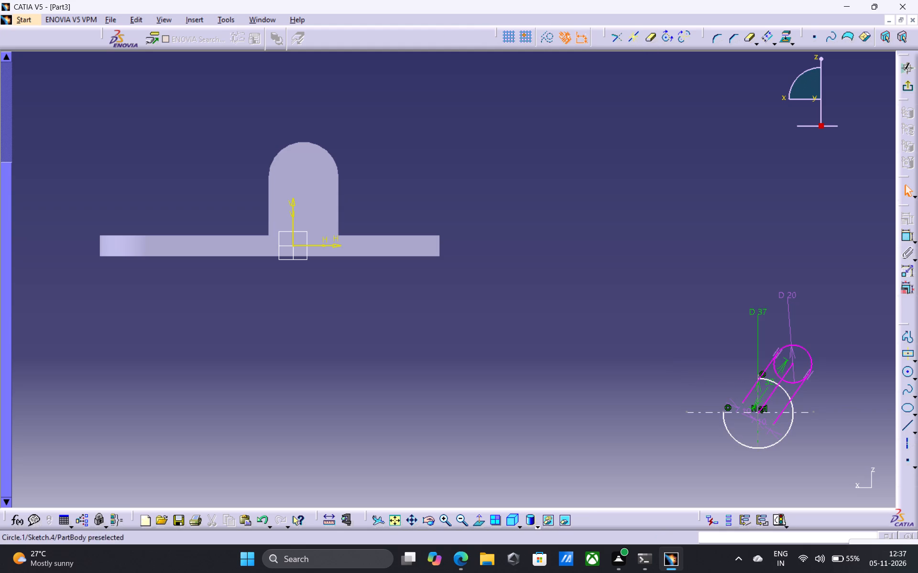
{"action": "left_click", "coordinate": [791, 409]}
{"action": "left_click", "coordinate": [784, 408]}
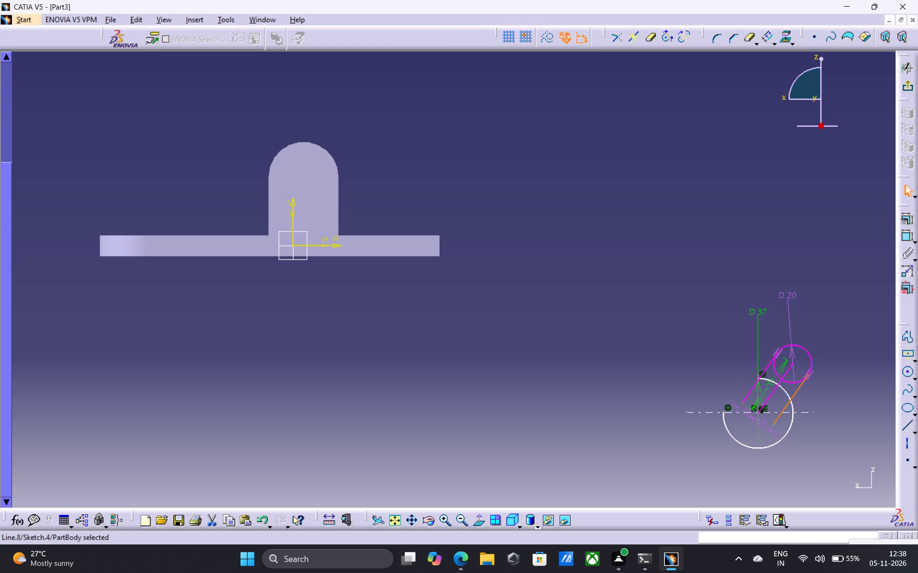
{"action": "left_click", "coordinate": [785, 435]}
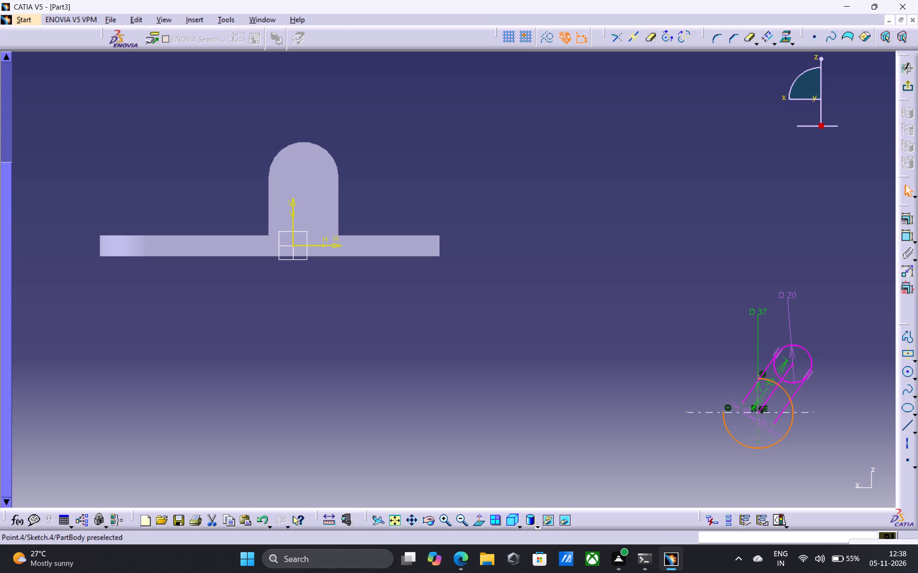
Trim the 37 mm circle's remaining arcs outside the lobe and the angled lines' inner portions, converting the length constraint into a distance.
{"action": "double_click", "coordinate": [651, 38]}
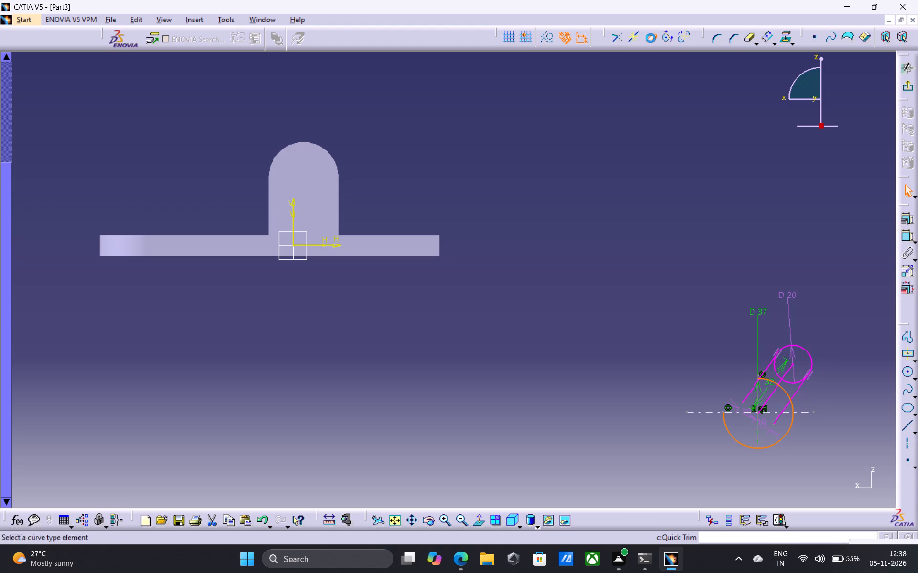
{"action": "left_click", "coordinate": [782, 436]}
{"action": "left_click", "coordinate": [793, 408]}
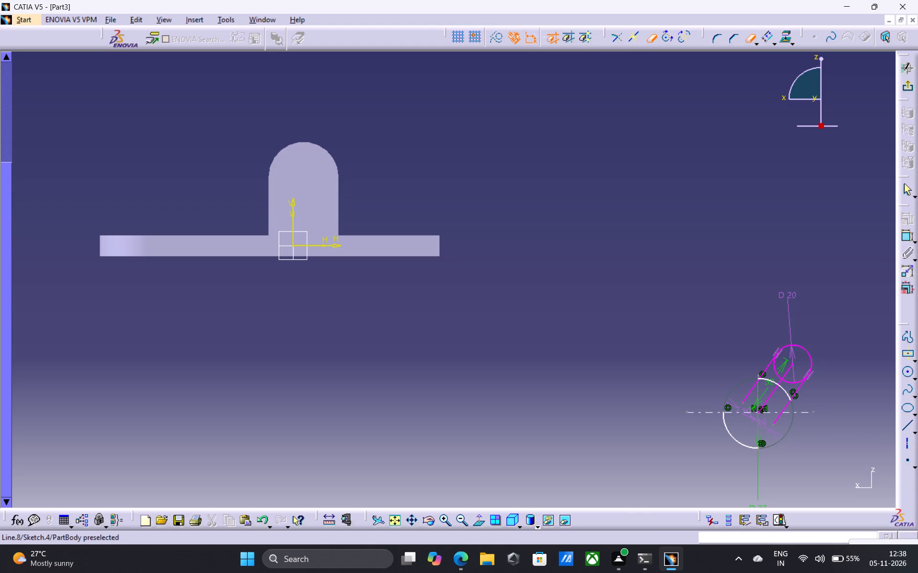
{"action": "left_click", "coordinate": [781, 414]}
{"action": "left_click", "coordinate": [782, 408]}
{"action": "left_click", "coordinate": [773, 391]}
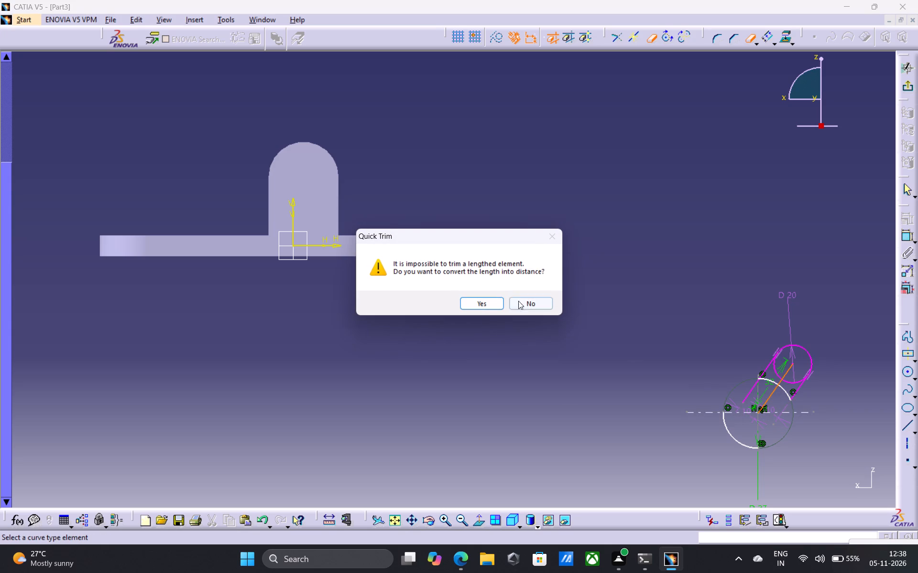
{"action": "left_click", "coordinate": [491, 304]}
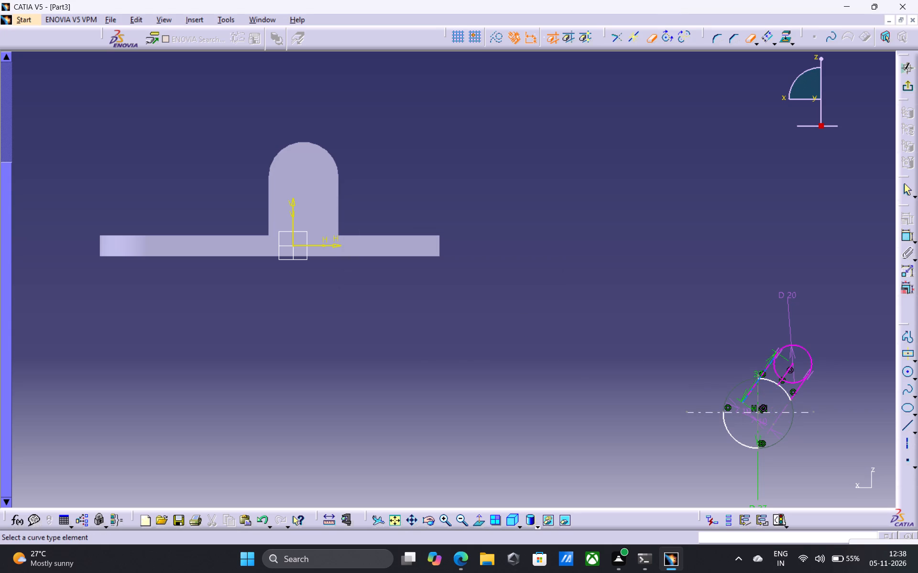
{"action": "left_click", "coordinate": [752, 386]}
{"action": "left_click", "coordinate": [735, 441]}
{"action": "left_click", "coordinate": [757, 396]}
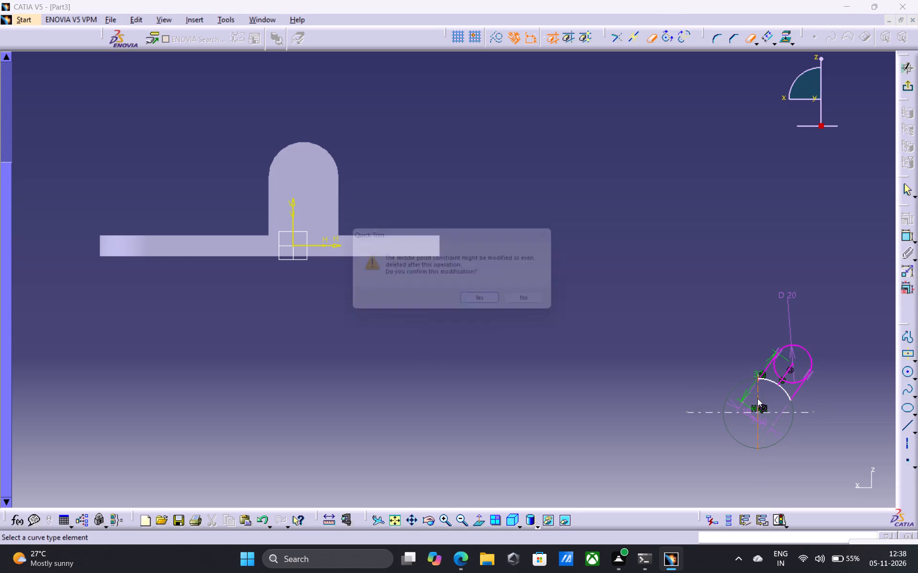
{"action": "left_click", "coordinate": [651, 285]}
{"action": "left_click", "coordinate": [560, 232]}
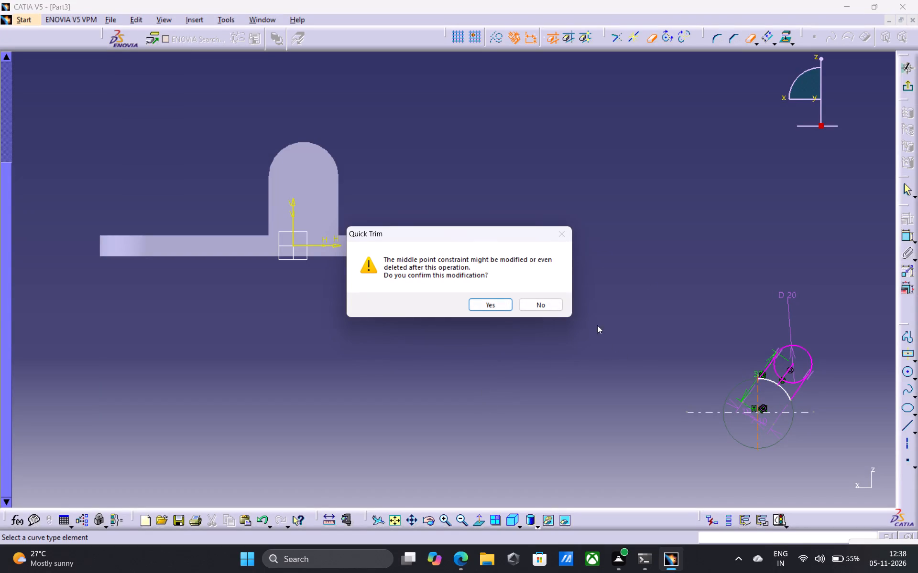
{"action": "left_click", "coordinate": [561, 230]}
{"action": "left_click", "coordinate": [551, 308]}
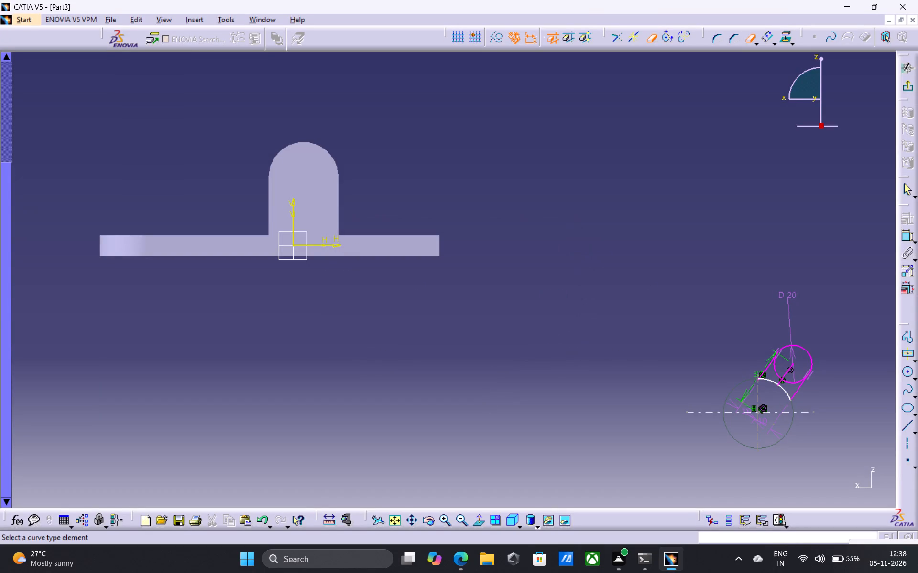
Trim away the 20 mm circle's inner arcs and the part of the angled centre line lying inside that circle.
{"action": "left_click", "coordinate": [795, 382]}
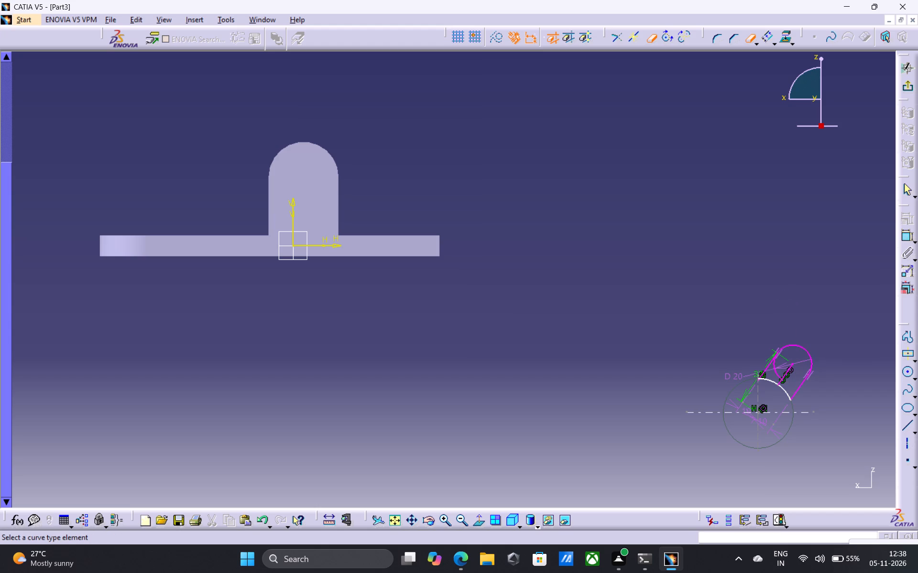
{"action": "left_click", "coordinate": [783, 376]}
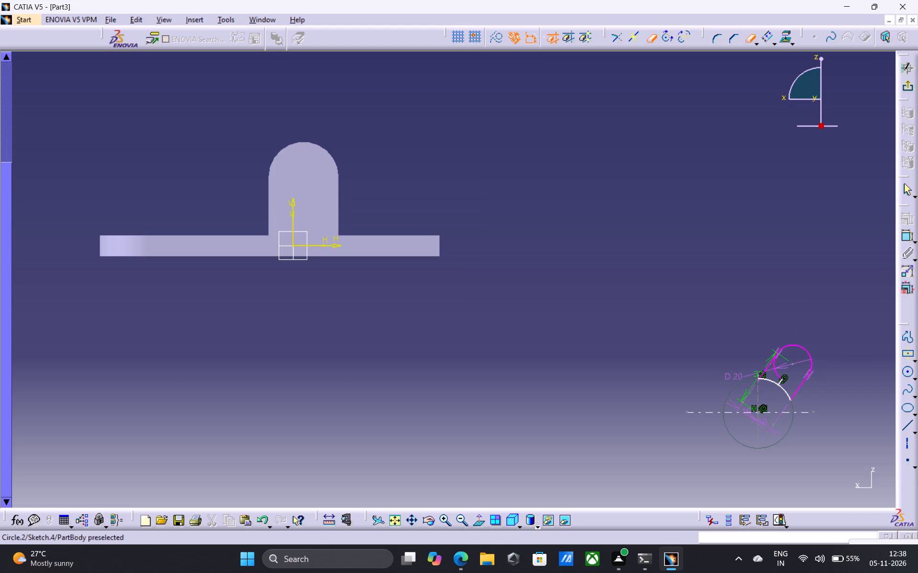
{"action": "left_click", "coordinate": [775, 371]}
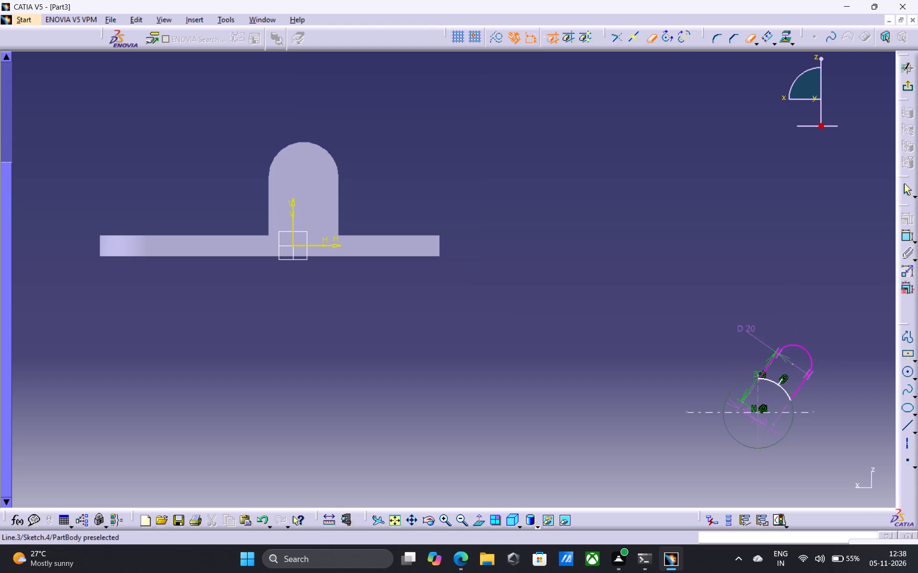
{"action": "key", "text": "Escape"}
{"action": "key", "text": "Escape"}
{"action": "key", "text": "Escape"}
{"action": "key", "text": "Escape"}
{"action": "key", "text": "Escape"}
{"action": "key", "text": "Escape"}
{"action": "key", "text": "Escape"}
{"action": "key", "text": "Escape"}
{"action": "key", "text": "Escape"}
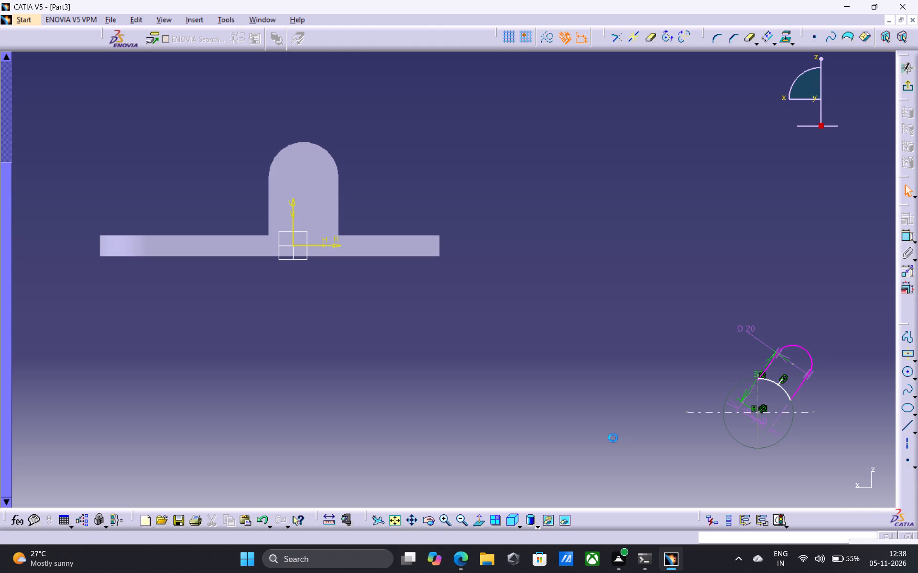
{"action": "key", "text": "Escape"}
{"action": "key", "text": "Escape"}
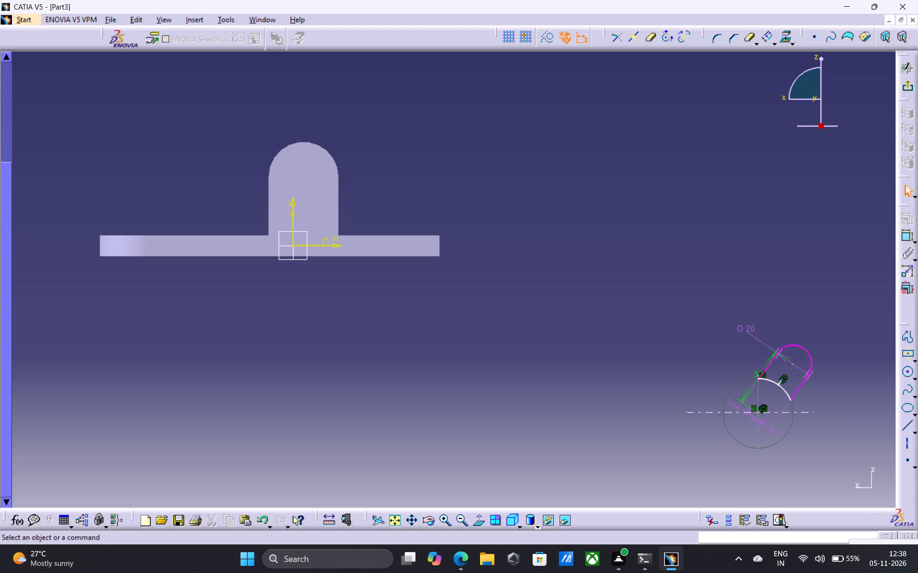
{"action": "left_click", "coordinate": [781, 381]}
{"action": "key", "text": "Escape"}
{"action": "key", "text": "Escape"}
Trim away the short stub of the angled centre line left above the 37 mm arc.
{"action": "double_click", "coordinate": [650, 40]}
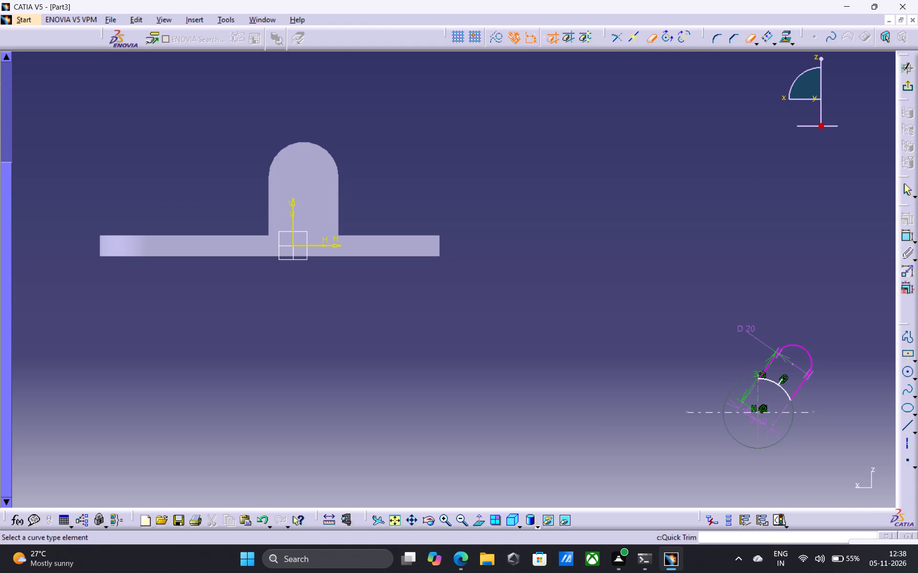
{"action": "triple_click", "coordinate": [445, 517]}
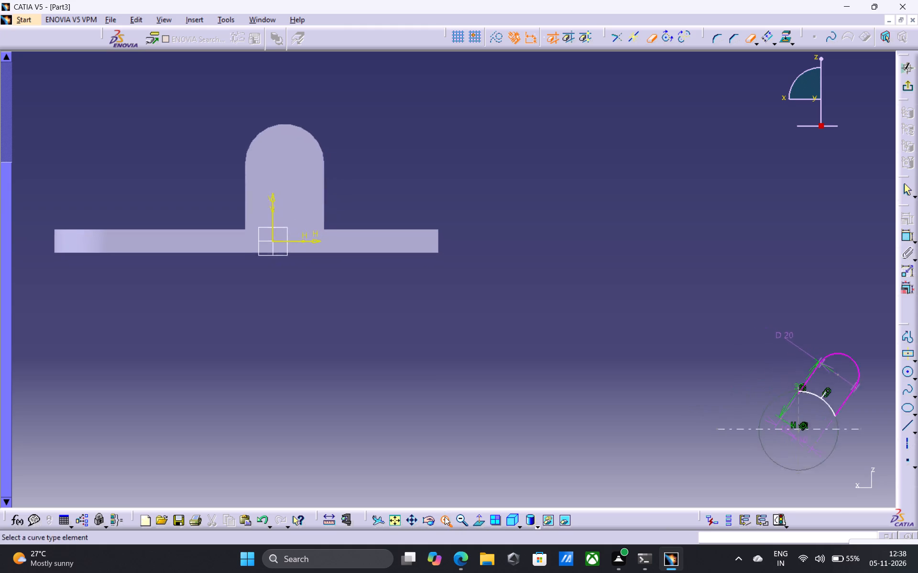
{"action": "left_click", "coordinate": [445, 517]}
{"action": "middle_click_drag", "start_coordinate": [704, 455], "coordinate": [290, 306]}
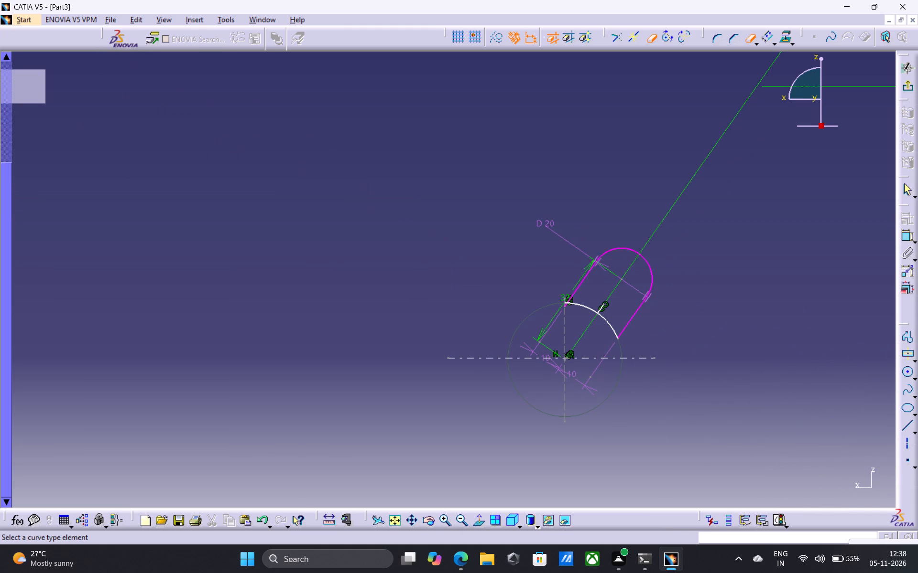
{"action": "left_click", "coordinate": [601, 309]}
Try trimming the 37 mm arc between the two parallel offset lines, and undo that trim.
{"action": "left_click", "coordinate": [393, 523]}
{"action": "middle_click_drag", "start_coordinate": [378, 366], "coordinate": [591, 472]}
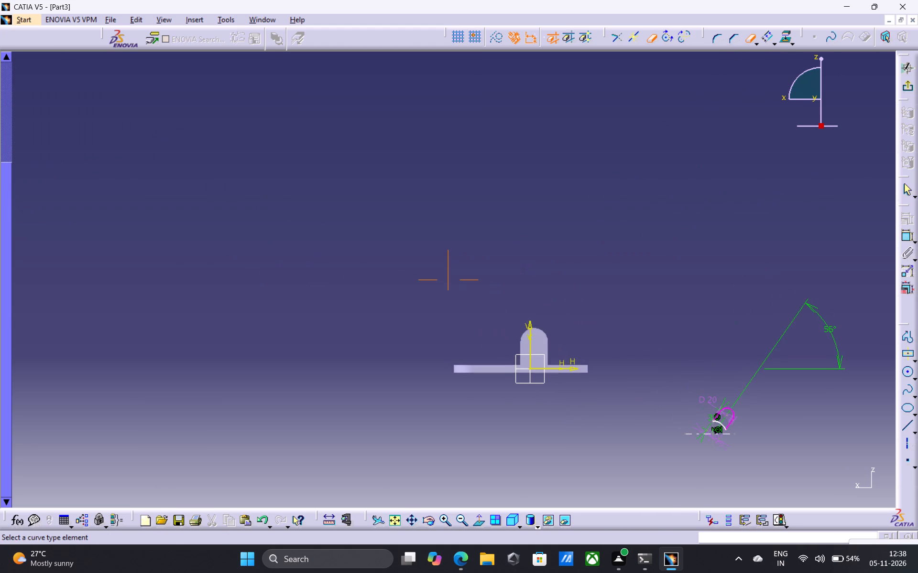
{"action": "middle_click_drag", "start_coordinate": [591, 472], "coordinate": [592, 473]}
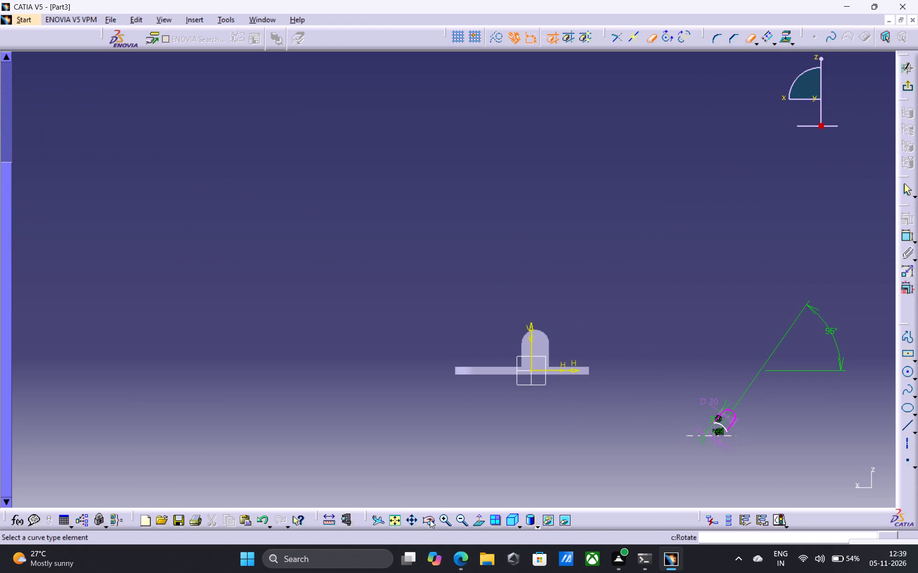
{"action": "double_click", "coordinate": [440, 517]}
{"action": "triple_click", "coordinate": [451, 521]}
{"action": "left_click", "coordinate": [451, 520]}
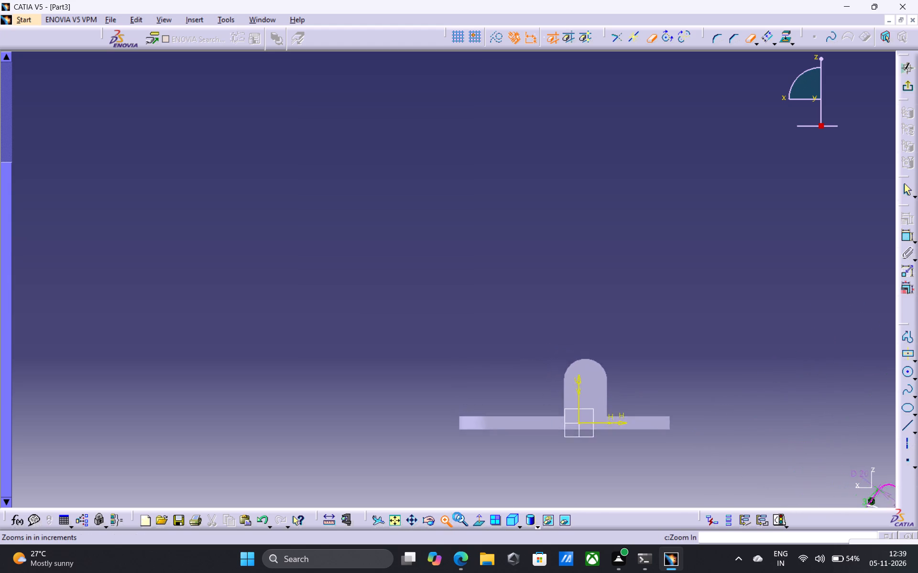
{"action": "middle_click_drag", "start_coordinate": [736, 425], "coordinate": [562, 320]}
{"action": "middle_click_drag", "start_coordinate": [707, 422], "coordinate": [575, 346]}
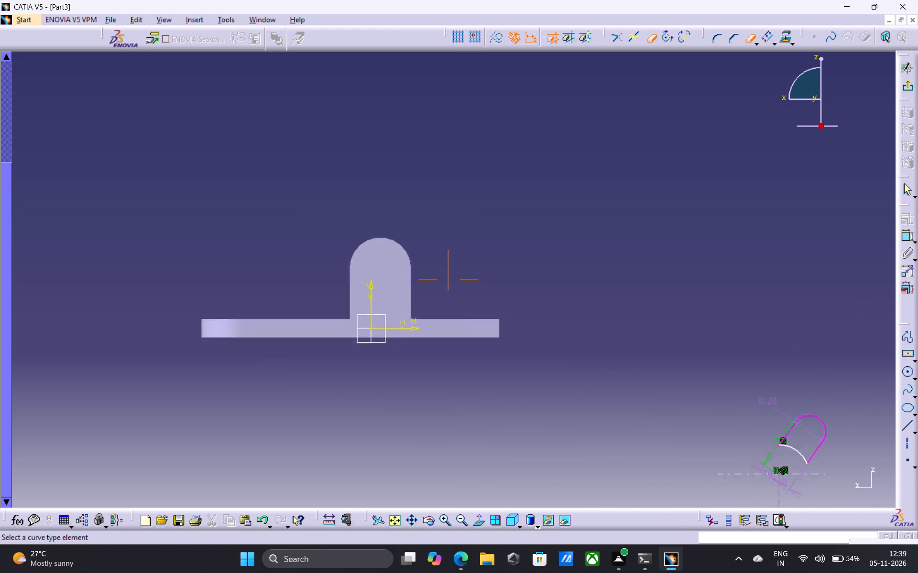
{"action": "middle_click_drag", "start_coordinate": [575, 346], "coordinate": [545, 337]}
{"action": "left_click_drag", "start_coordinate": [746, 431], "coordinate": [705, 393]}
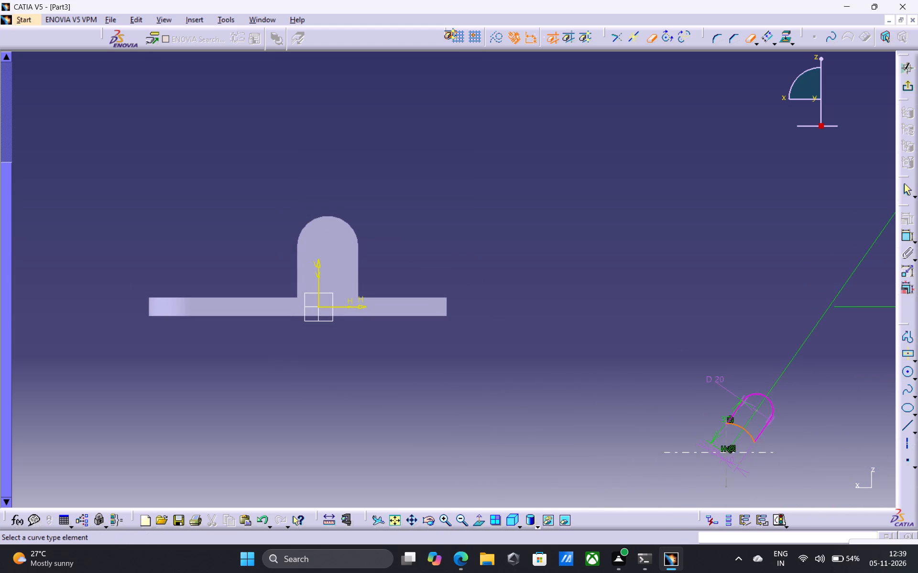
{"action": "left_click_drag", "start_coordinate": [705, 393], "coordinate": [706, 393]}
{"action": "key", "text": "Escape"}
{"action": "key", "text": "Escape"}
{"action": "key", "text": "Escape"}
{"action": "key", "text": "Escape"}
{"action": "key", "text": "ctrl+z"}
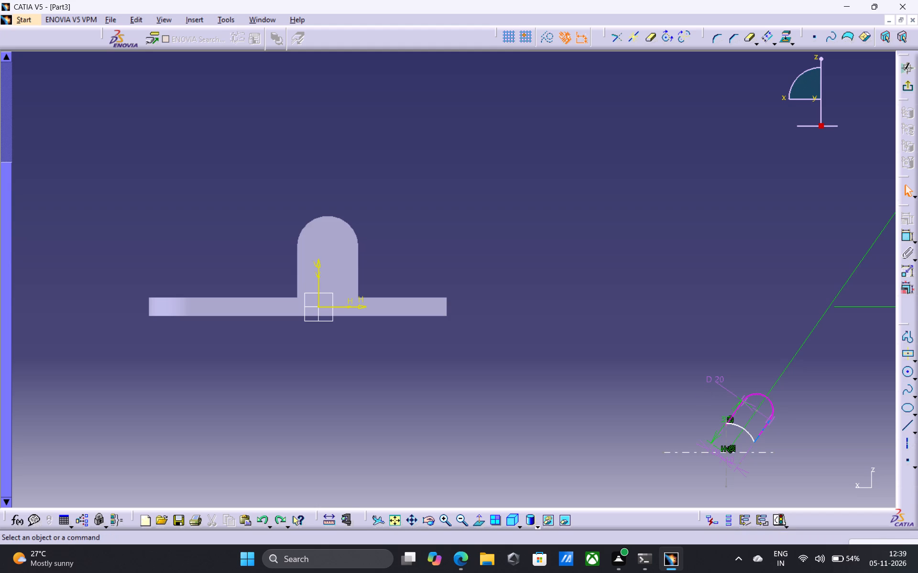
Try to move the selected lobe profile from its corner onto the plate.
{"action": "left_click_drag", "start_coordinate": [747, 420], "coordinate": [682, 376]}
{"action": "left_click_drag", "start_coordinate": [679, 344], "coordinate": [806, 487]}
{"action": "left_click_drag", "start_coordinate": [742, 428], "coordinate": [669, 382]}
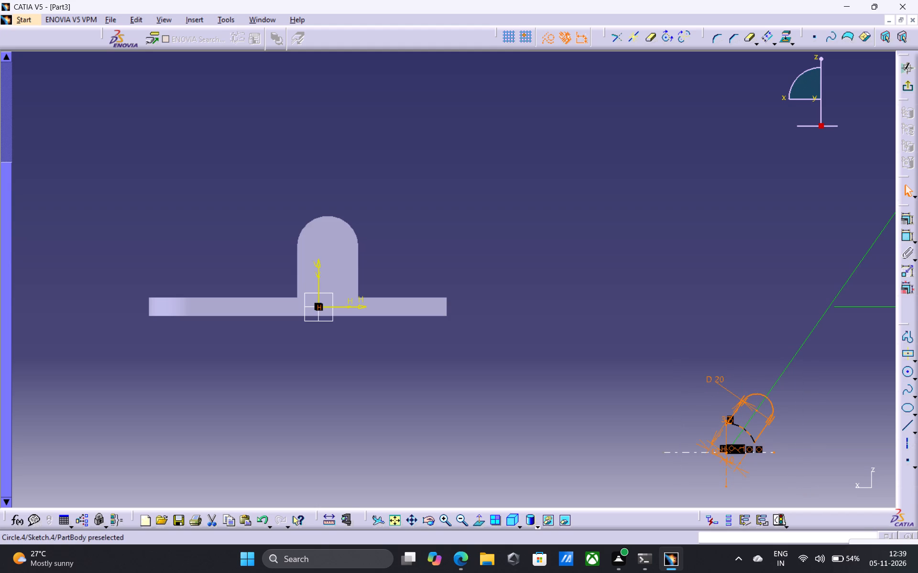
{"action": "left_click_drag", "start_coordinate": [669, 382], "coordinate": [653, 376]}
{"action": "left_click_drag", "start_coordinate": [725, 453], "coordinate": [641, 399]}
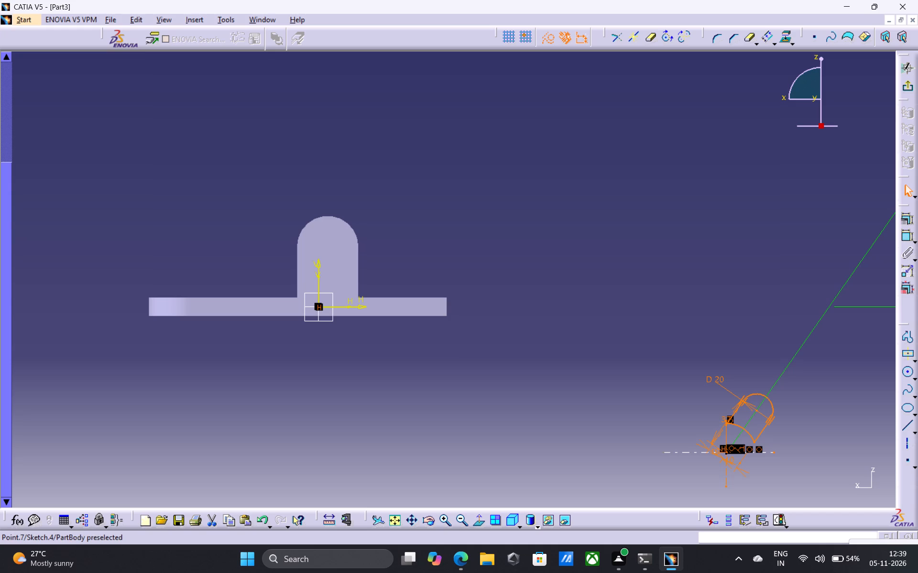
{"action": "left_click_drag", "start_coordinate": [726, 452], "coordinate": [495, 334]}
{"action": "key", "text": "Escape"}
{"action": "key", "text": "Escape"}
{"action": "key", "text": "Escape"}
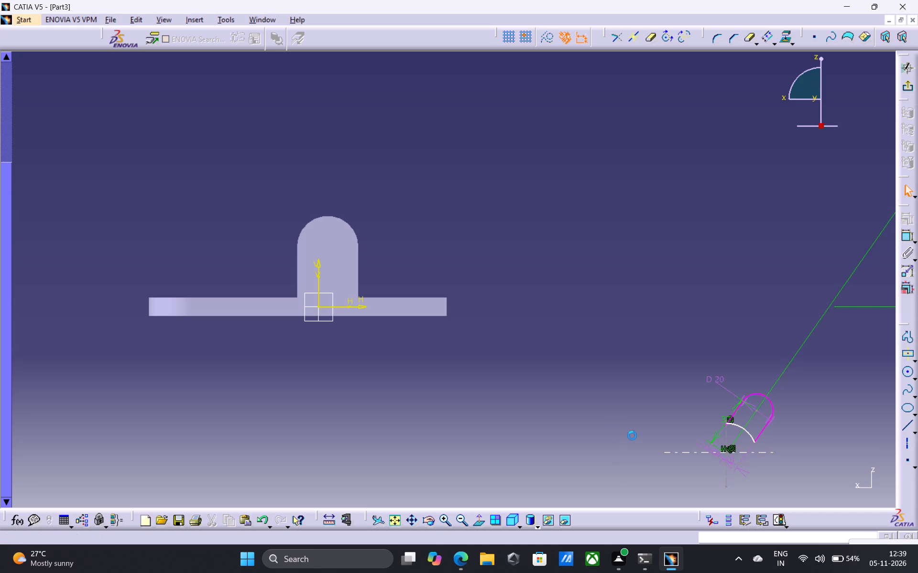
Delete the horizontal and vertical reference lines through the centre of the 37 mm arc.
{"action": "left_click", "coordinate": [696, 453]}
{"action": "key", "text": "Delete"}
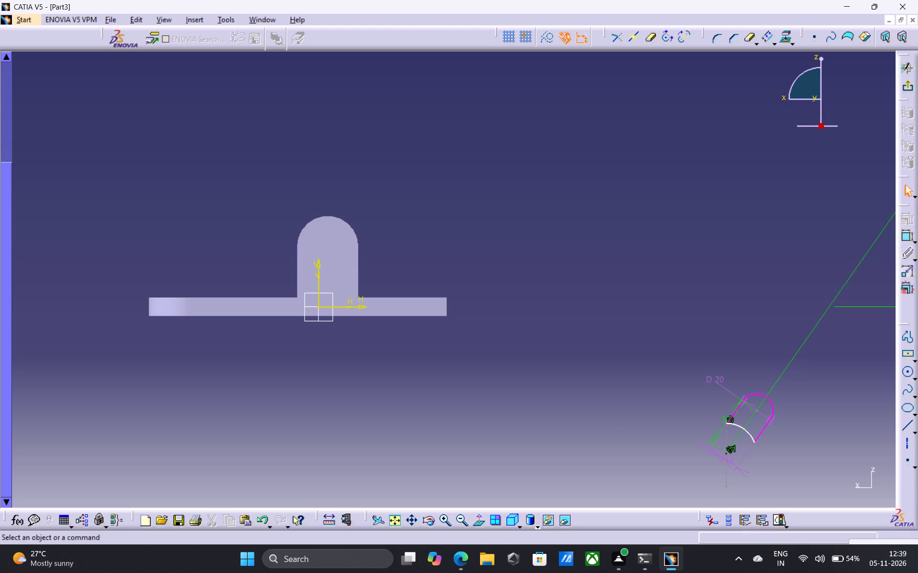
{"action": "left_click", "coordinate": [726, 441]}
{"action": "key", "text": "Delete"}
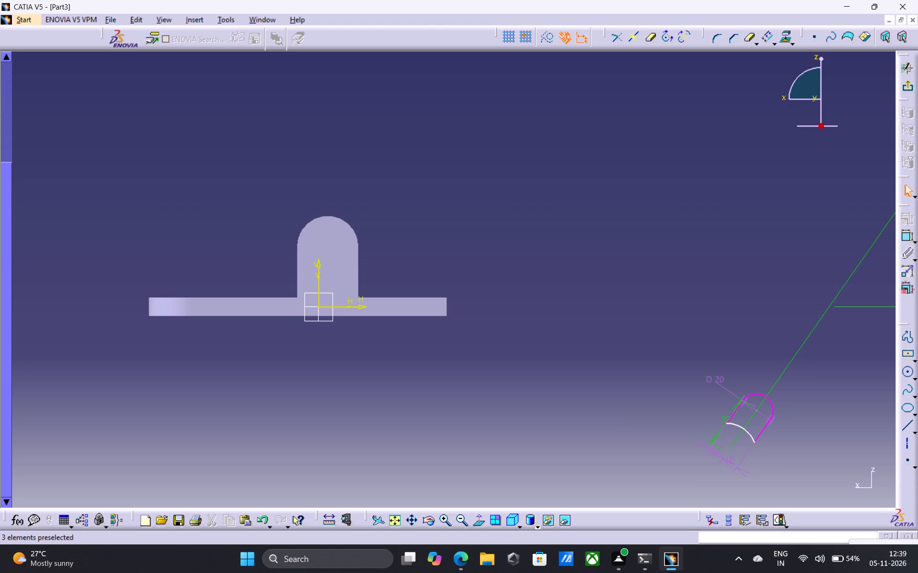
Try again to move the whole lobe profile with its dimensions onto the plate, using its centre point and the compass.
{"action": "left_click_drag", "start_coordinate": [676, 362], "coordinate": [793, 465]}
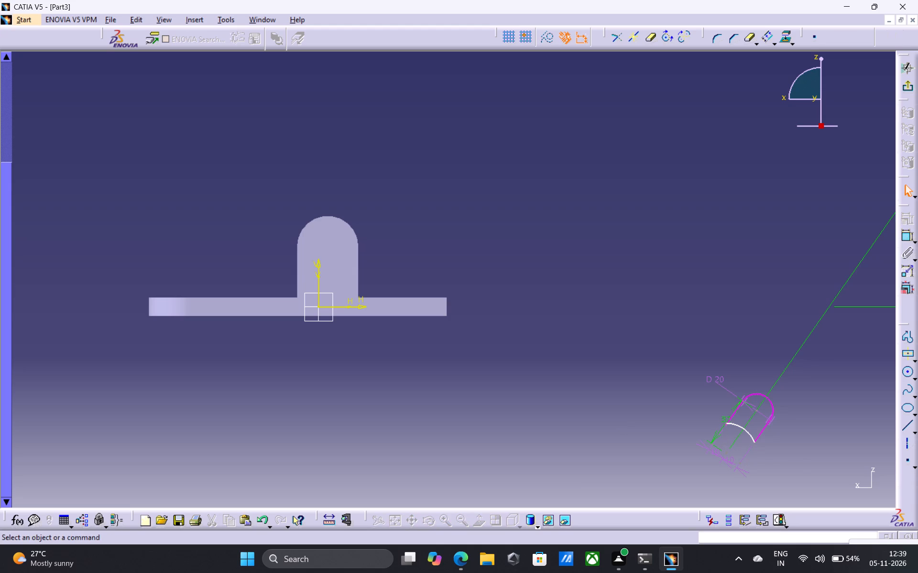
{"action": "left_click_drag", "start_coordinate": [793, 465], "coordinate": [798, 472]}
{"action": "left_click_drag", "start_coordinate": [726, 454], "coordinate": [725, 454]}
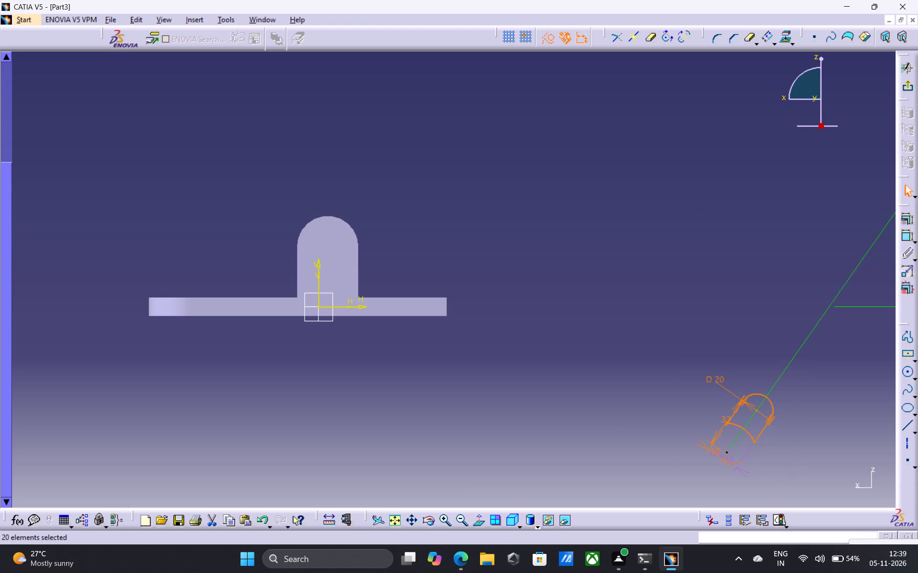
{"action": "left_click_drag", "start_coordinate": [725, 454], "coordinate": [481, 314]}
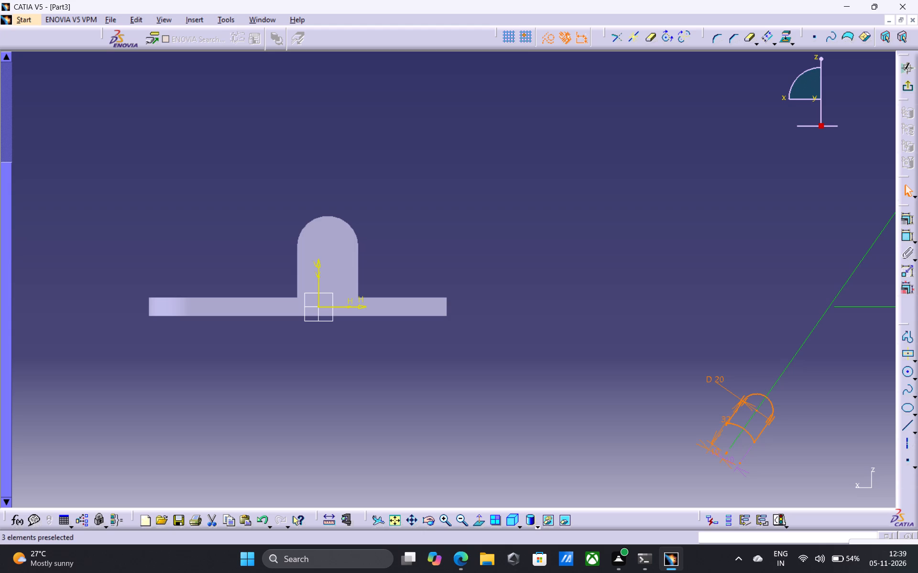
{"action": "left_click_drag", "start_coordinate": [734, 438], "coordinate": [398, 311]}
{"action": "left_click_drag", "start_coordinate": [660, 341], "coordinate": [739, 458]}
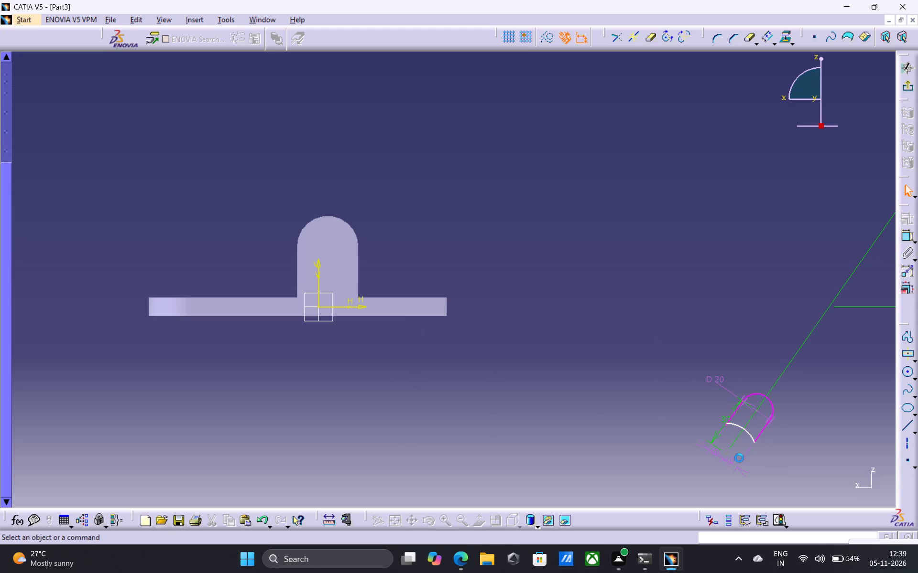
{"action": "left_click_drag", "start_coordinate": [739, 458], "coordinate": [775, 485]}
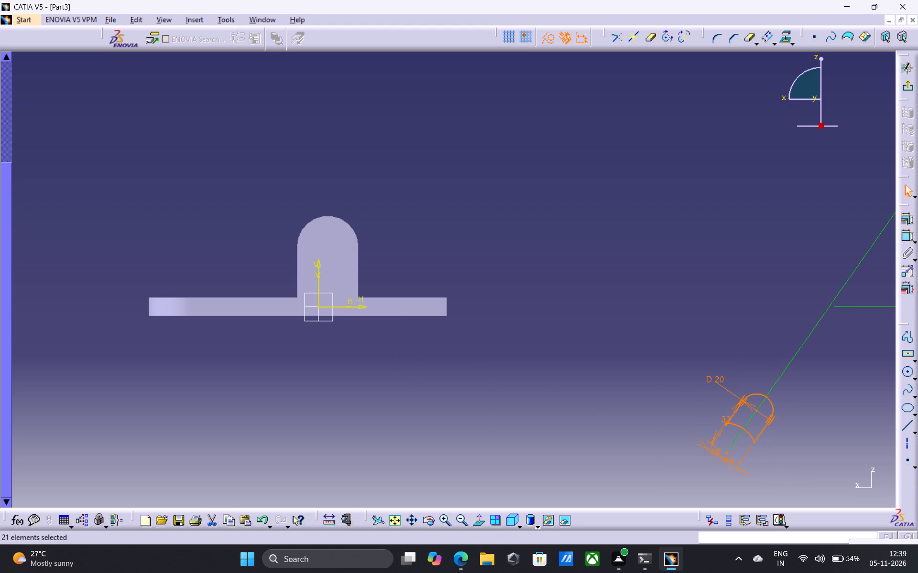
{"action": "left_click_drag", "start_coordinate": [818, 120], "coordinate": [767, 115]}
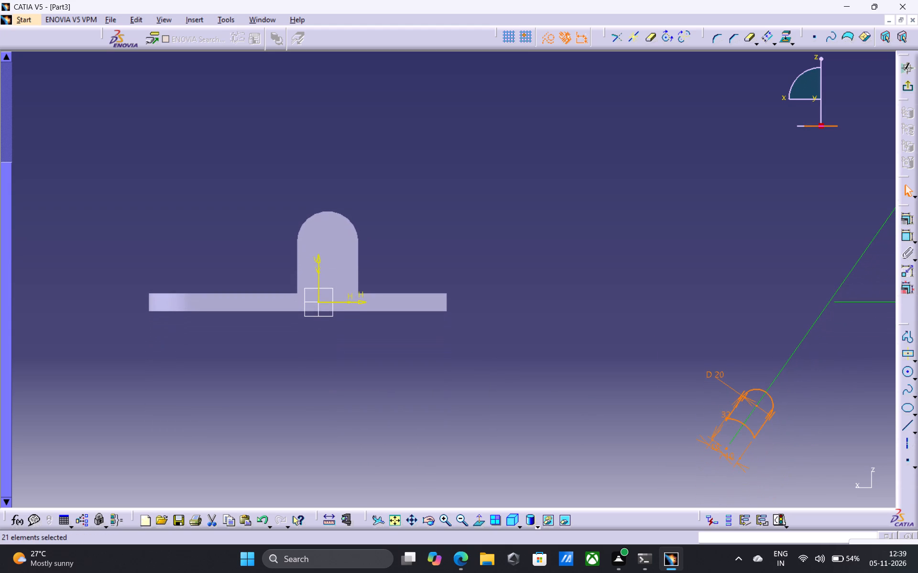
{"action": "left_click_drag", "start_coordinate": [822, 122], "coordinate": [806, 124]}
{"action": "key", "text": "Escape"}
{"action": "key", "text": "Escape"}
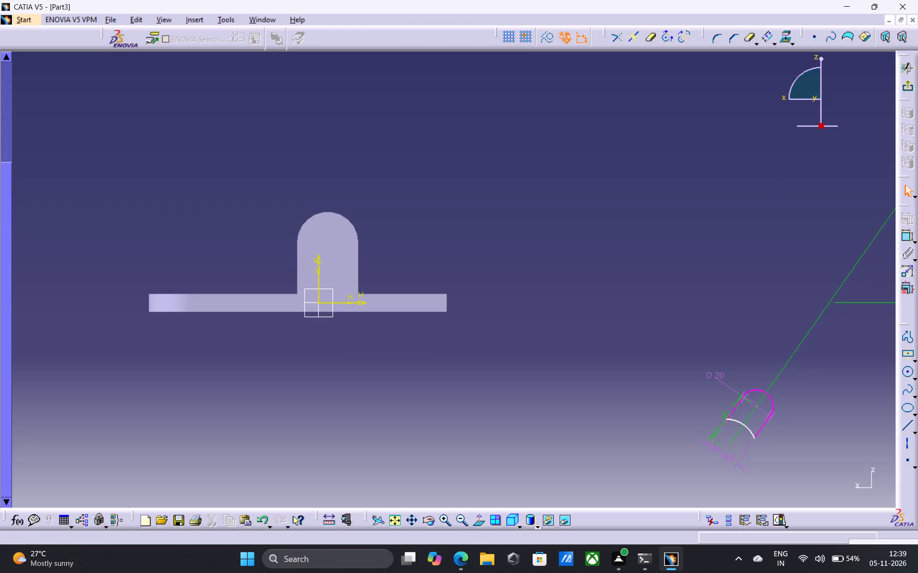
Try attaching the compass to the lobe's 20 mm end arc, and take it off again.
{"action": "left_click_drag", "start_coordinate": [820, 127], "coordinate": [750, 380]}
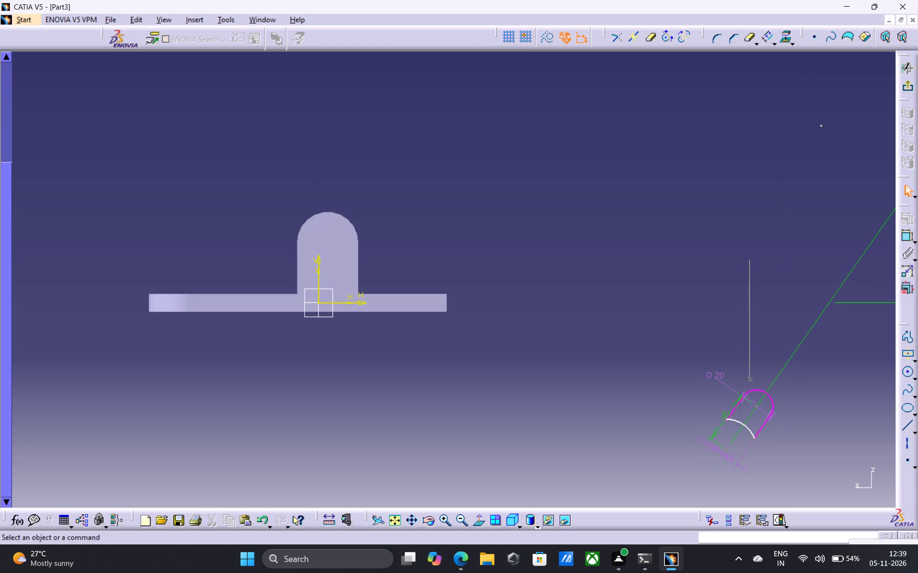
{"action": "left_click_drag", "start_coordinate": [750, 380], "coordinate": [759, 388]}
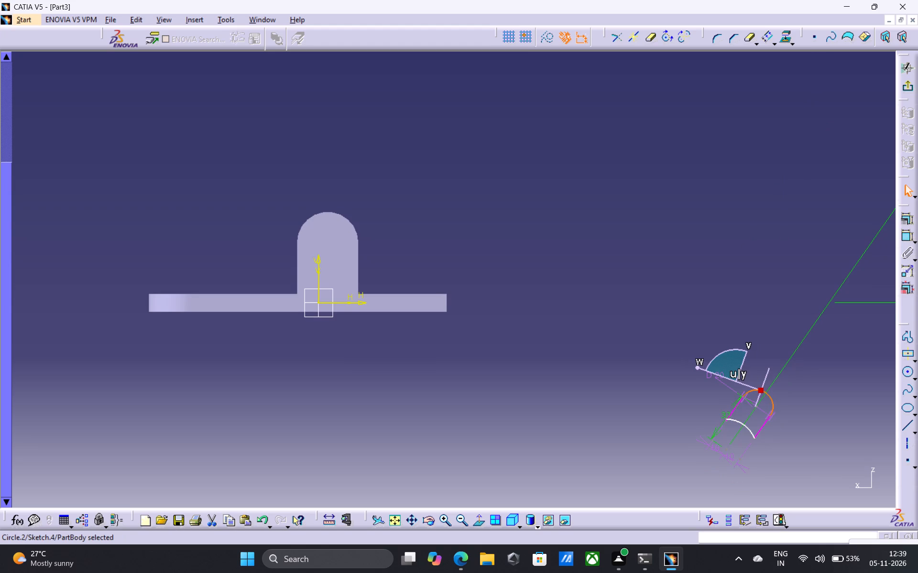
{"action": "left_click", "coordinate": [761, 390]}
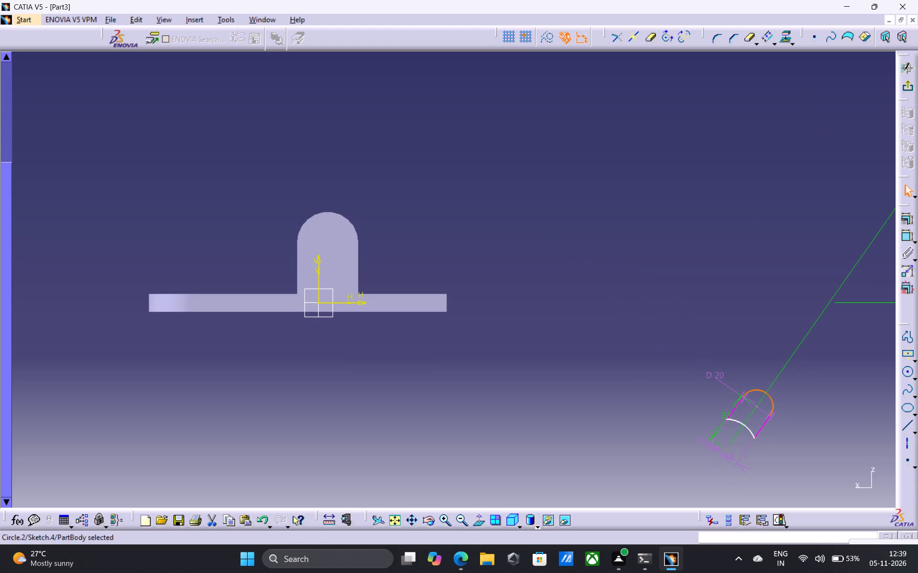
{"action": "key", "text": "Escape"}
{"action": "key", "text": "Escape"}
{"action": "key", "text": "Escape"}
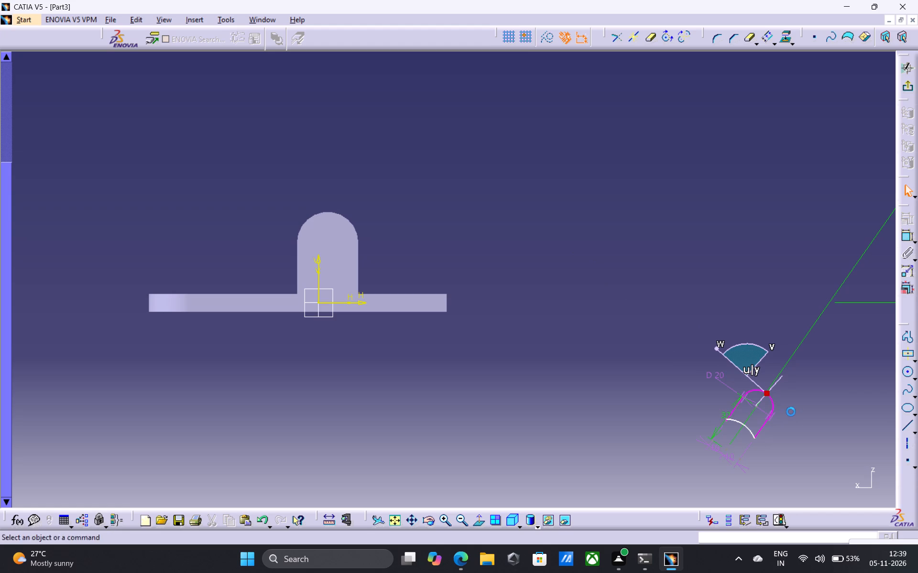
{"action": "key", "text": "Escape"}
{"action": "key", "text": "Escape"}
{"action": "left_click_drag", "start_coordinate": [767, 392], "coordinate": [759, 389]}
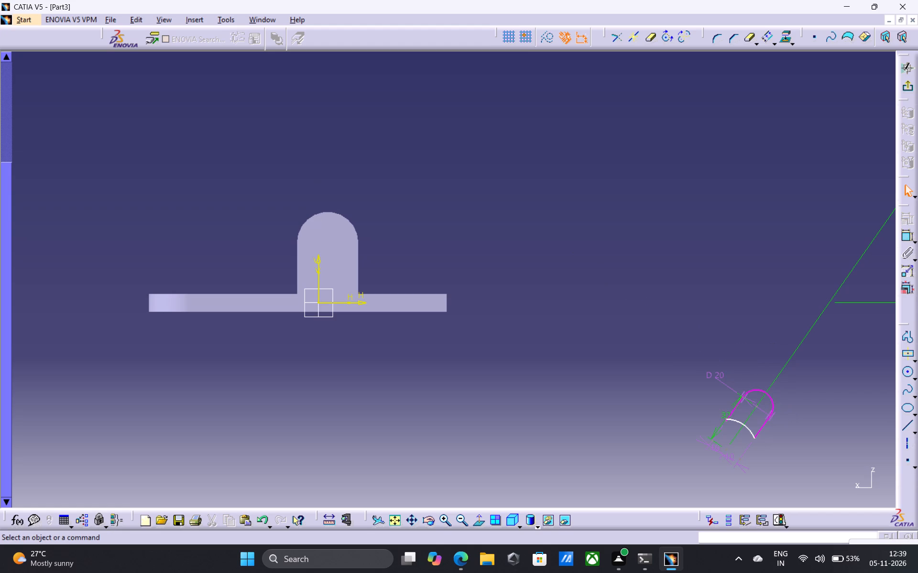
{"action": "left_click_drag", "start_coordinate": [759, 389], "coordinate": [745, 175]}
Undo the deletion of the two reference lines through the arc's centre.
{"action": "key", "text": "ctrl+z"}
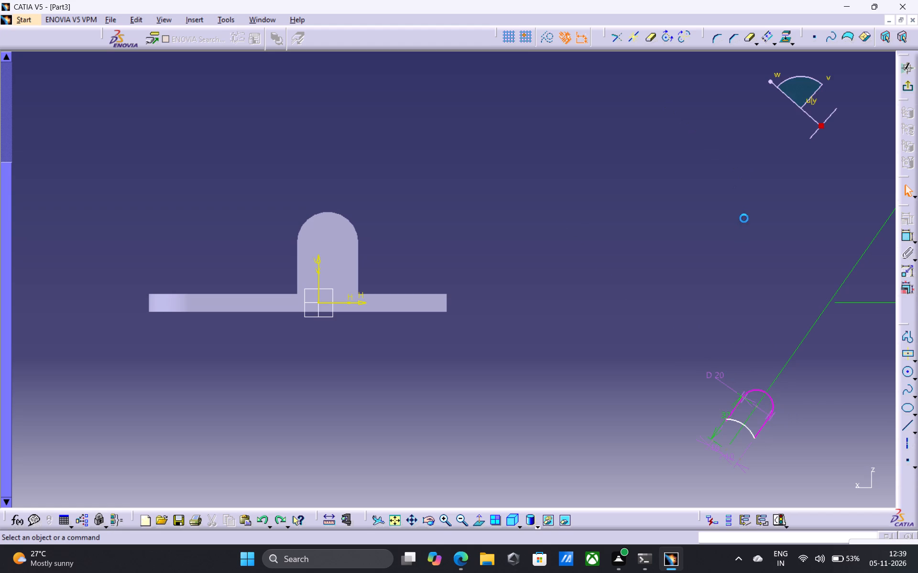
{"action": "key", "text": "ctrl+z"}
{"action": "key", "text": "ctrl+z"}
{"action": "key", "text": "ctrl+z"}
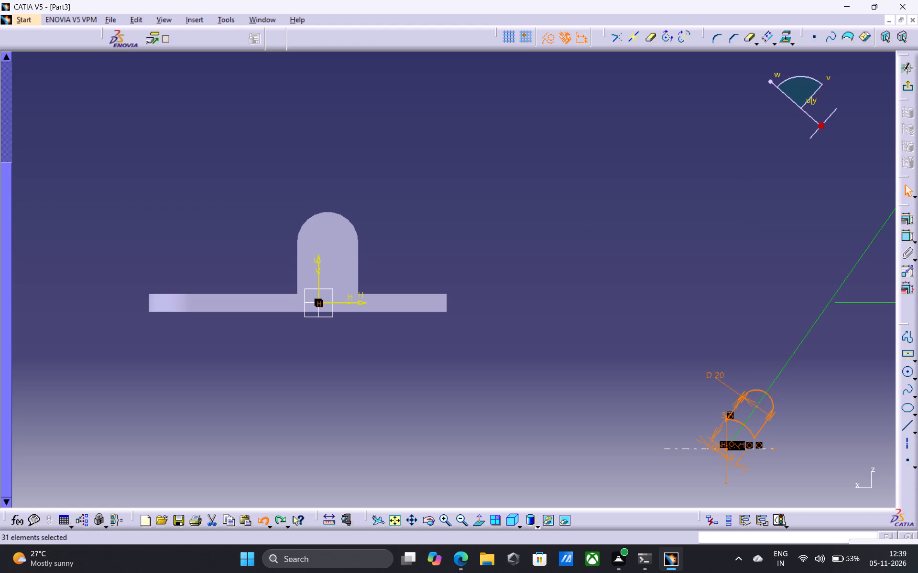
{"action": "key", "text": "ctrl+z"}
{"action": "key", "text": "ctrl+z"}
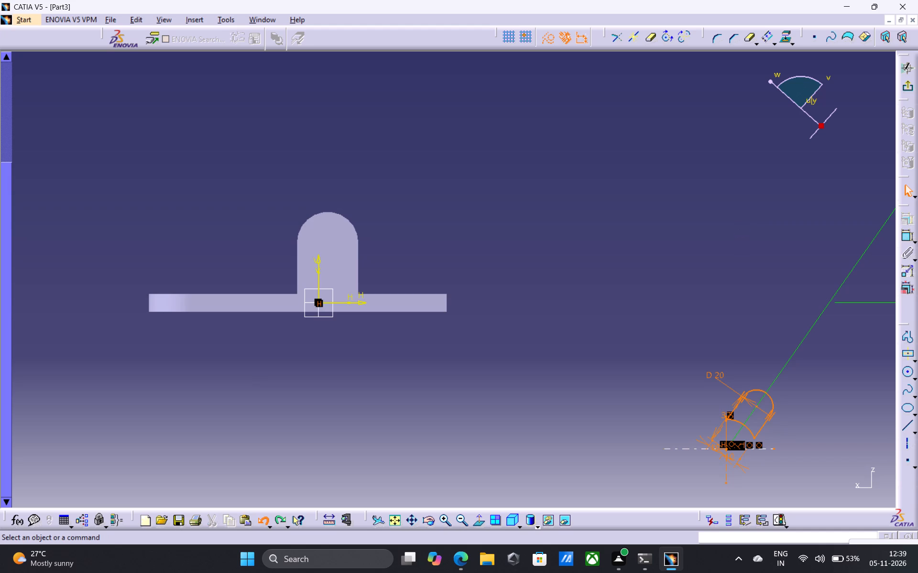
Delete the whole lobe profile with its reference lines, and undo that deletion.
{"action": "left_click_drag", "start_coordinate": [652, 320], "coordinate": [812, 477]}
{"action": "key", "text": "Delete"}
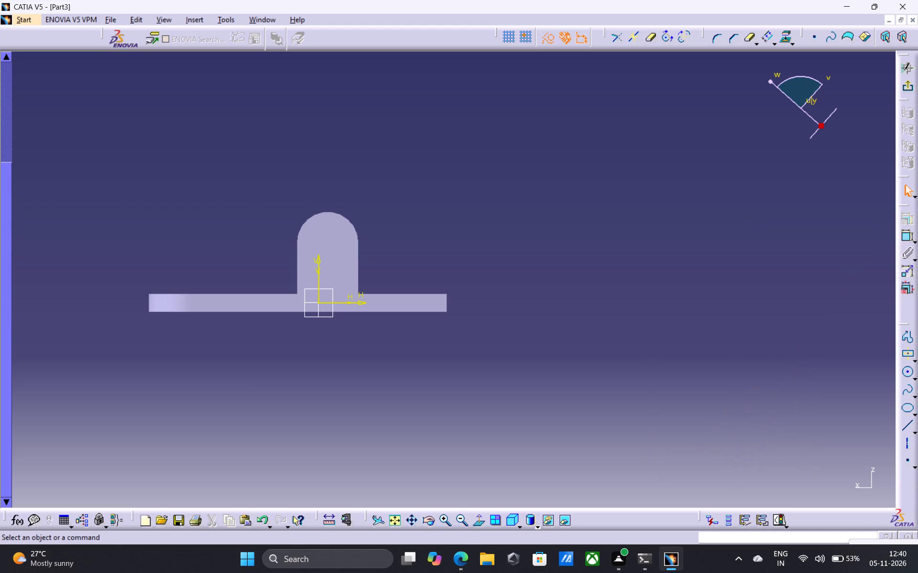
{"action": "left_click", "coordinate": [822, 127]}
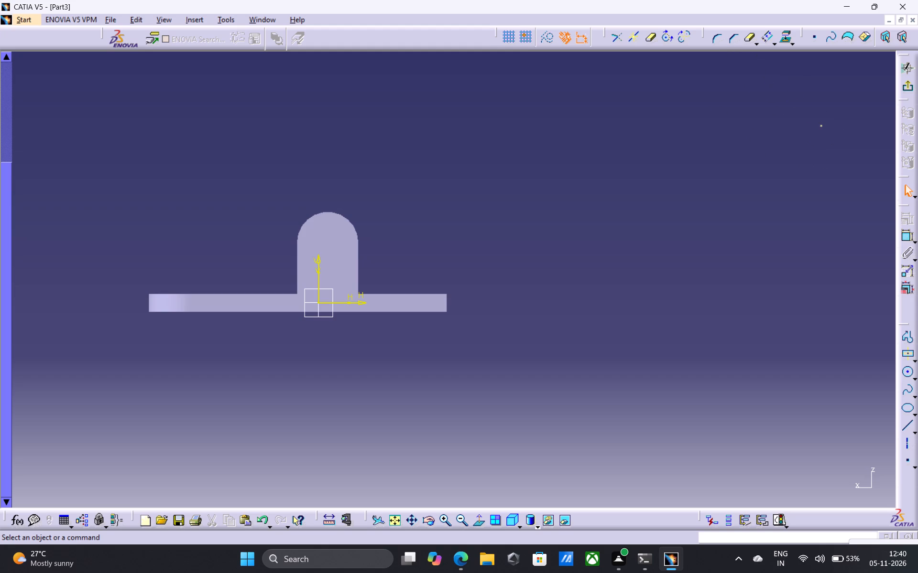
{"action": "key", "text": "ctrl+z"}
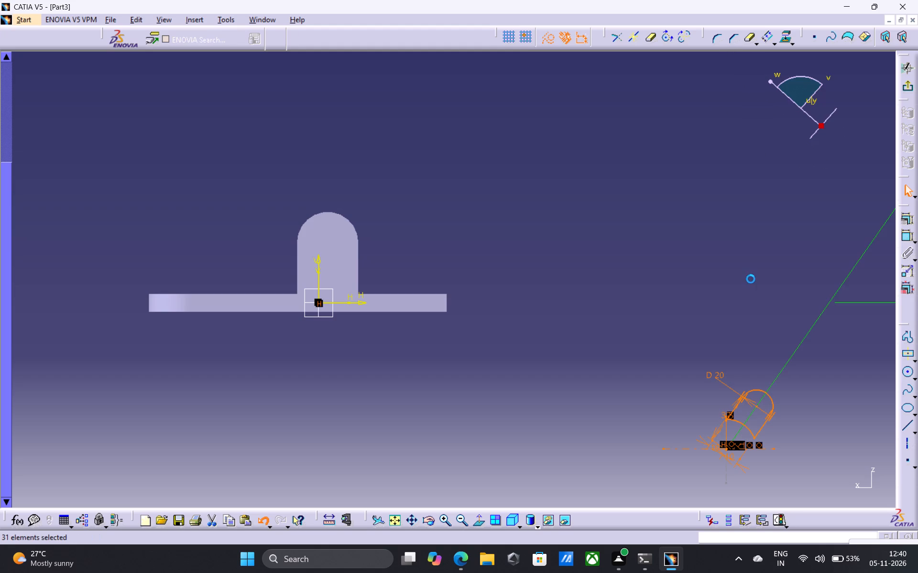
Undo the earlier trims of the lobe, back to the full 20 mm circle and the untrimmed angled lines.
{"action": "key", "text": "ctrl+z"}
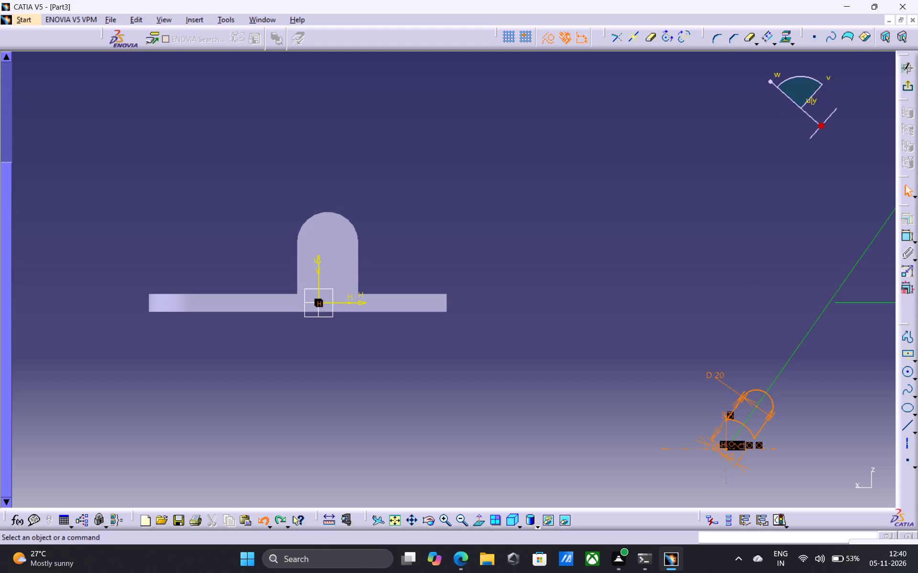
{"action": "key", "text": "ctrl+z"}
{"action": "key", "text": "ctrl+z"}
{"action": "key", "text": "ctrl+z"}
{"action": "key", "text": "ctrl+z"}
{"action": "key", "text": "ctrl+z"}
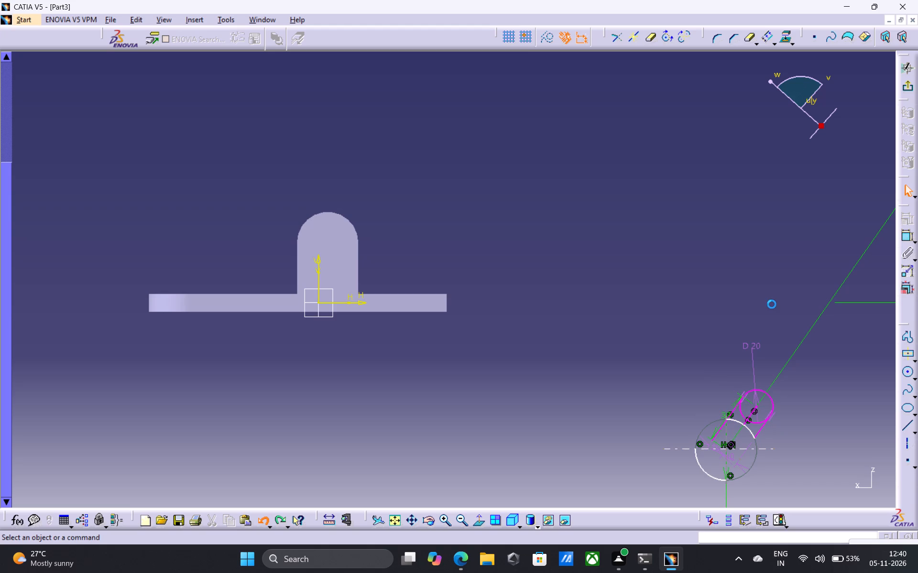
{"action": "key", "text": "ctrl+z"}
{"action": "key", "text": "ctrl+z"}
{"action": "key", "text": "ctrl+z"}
Delete all the lobe sketch geometry, including both circles, the angled lines and their constraints.
{"action": "left_click_drag", "start_coordinate": [652, 309], "coordinate": [820, 477]}
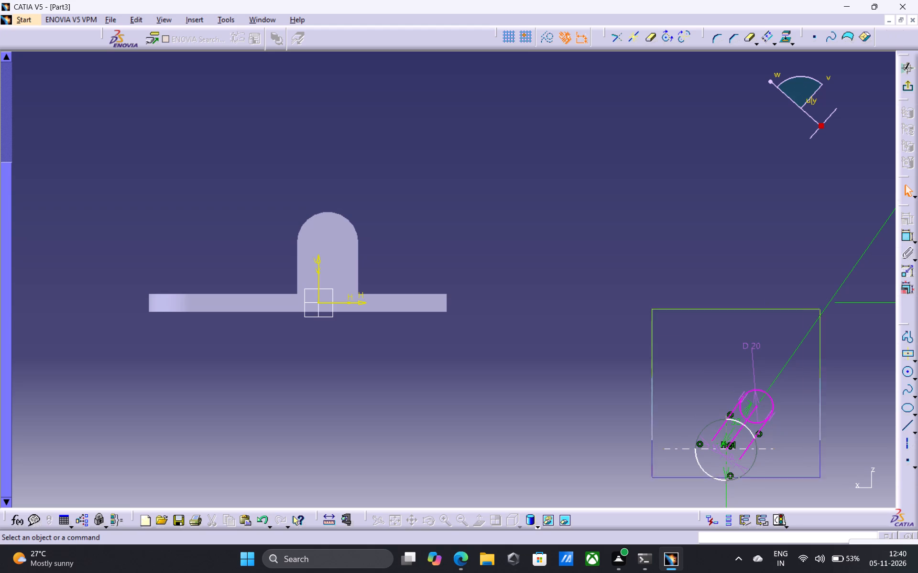
{"action": "left_click_drag", "start_coordinate": [820, 477], "coordinate": [821, 490]}
{"action": "key", "text": "Delete"}
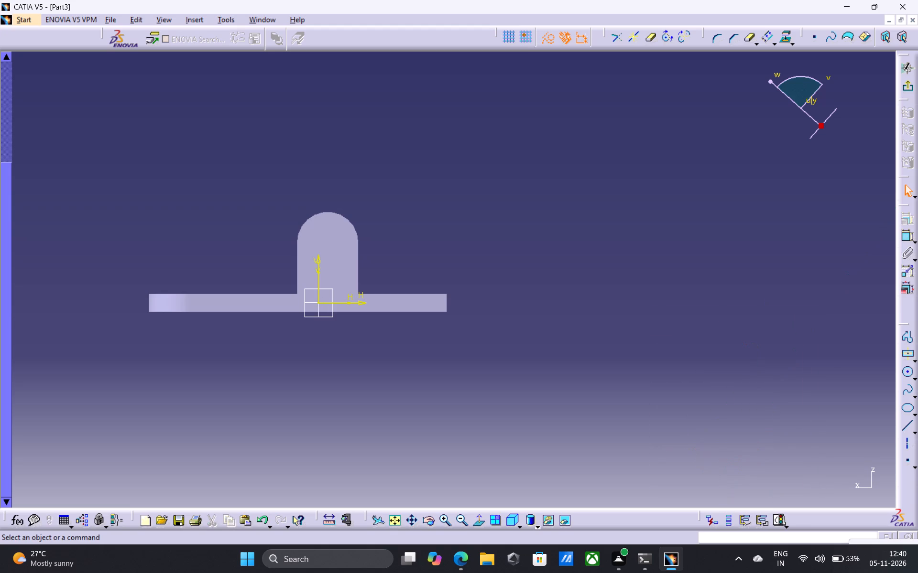
Sketch a circle in the empty area below and beyond the plate, and set its diameter to 37 mm.
{"action": "middle_click_drag", "start_coordinate": [561, 340], "coordinate": [515, 284]}
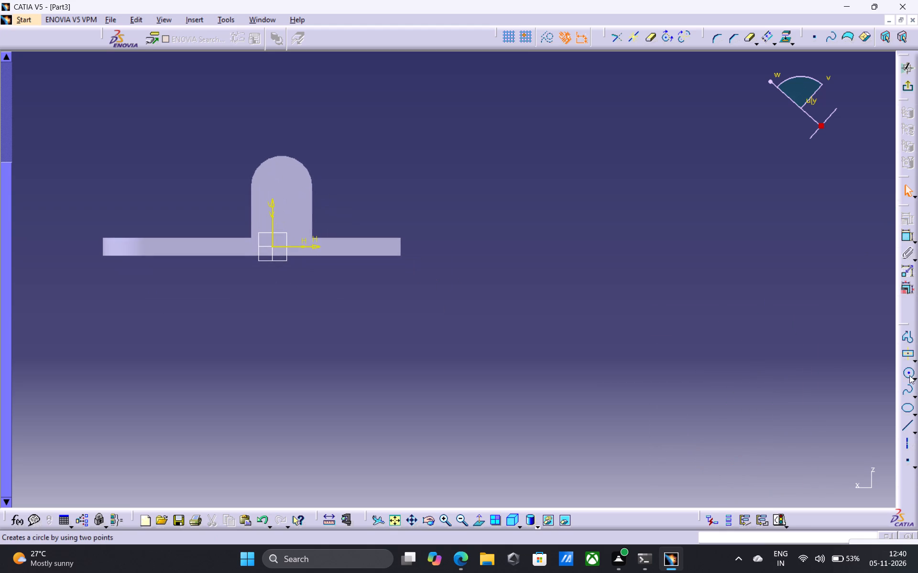
{"action": "left_click_drag", "start_coordinate": [907, 372], "coordinate": [901, 375]}
{"action": "left_click", "coordinate": [659, 406]}
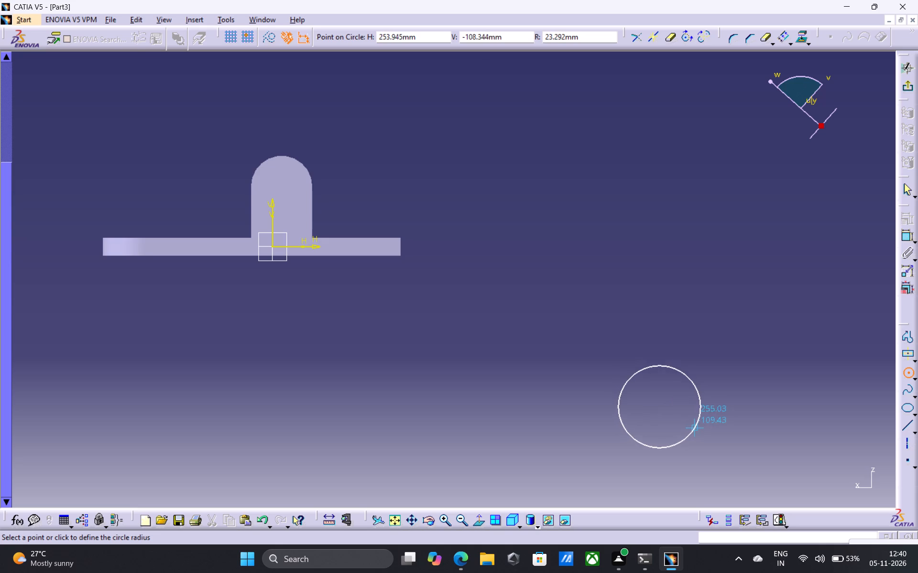
{"action": "left_click", "coordinate": [689, 423]}
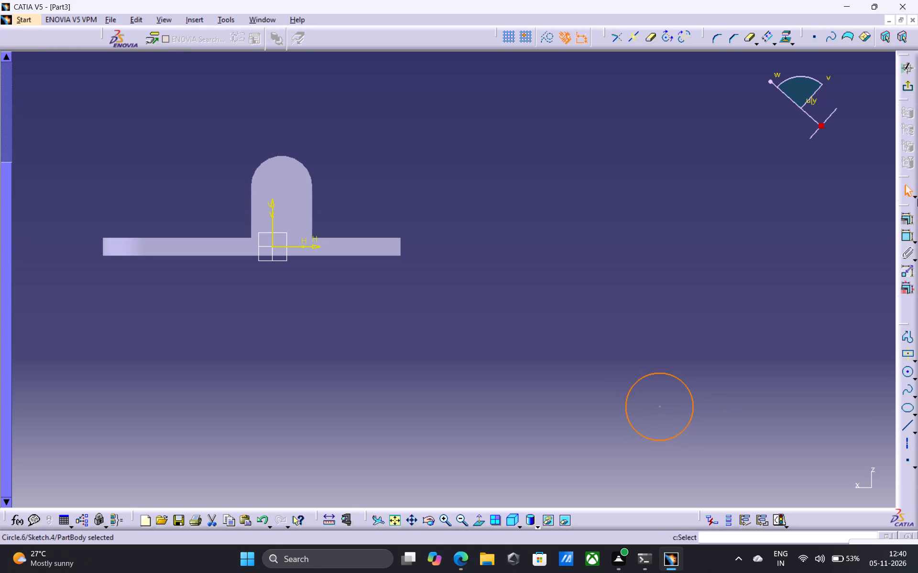
{"action": "left_click", "coordinate": [907, 234]}
{"action": "left_click", "coordinate": [774, 373]}
{"action": "left_click", "coordinate": [783, 371]}
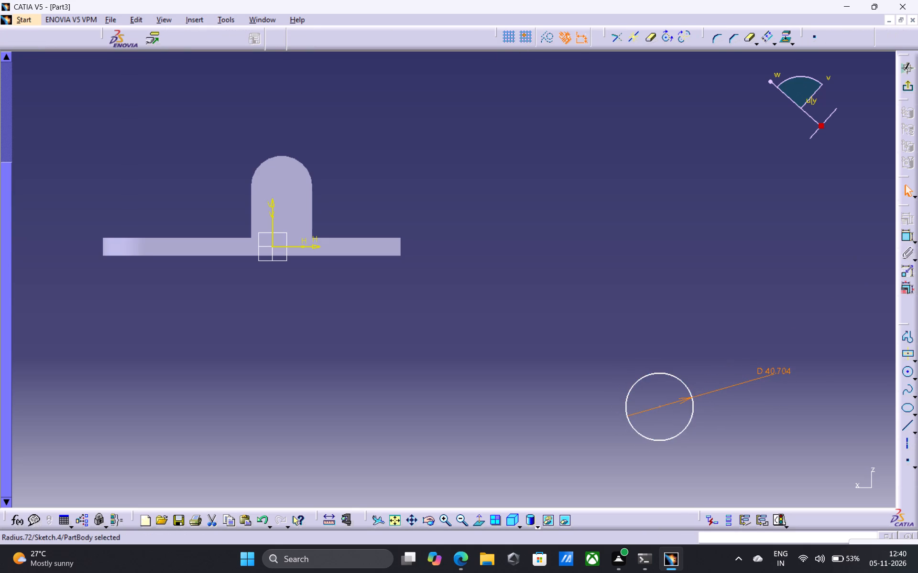
{"action": "left_click", "coordinate": [783, 371]}
{"action": "type", "text": "37"}
{"action": "key", "text": "Return"}
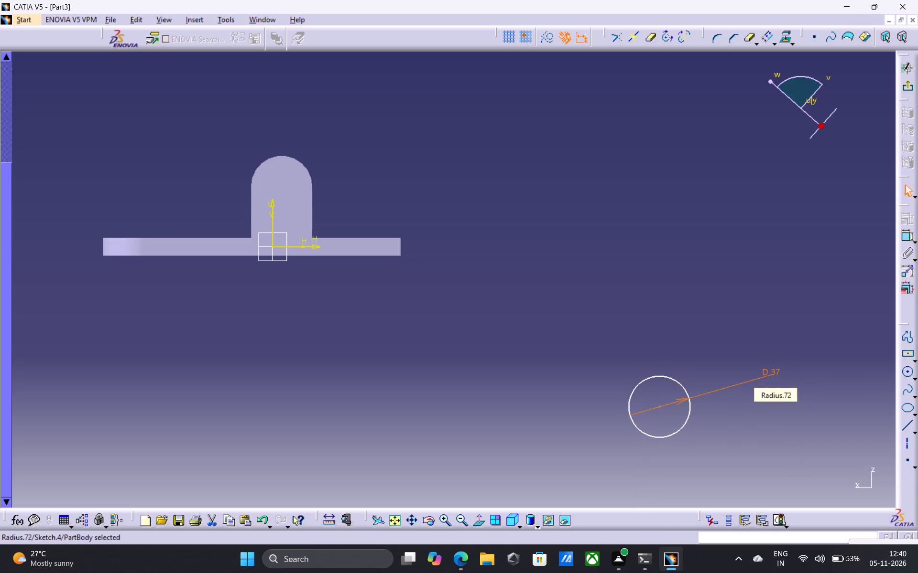
Draw a vertical line about 86 mm long through the centre of the 37 mm circle.
{"action": "left_click", "coordinate": [909, 424]}
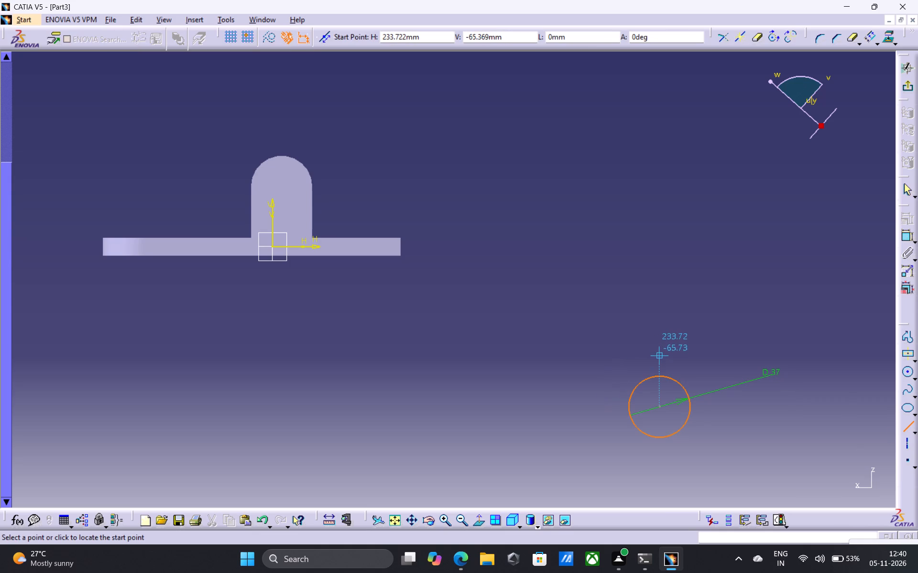
{"action": "left_click", "coordinate": [659, 352]}
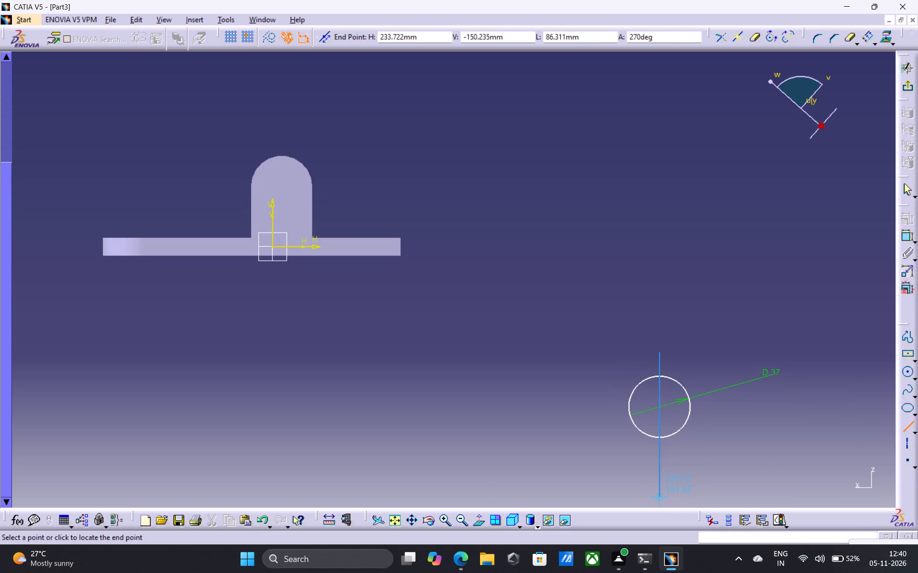
{"action": "left_click", "coordinate": [658, 494]}
Draw a horizontal line through the centre of the 37 mm circle, extending past it on both sides.
{"action": "left_click_drag", "start_coordinate": [907, 425], "coordinate": [902, 426]}
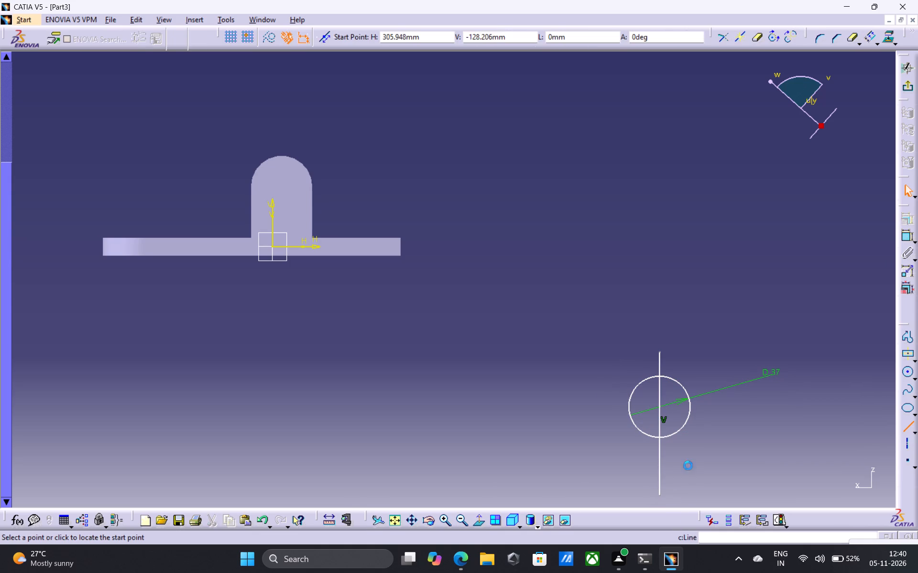
{"action": "left_click", "coordinate": [569, 405]}
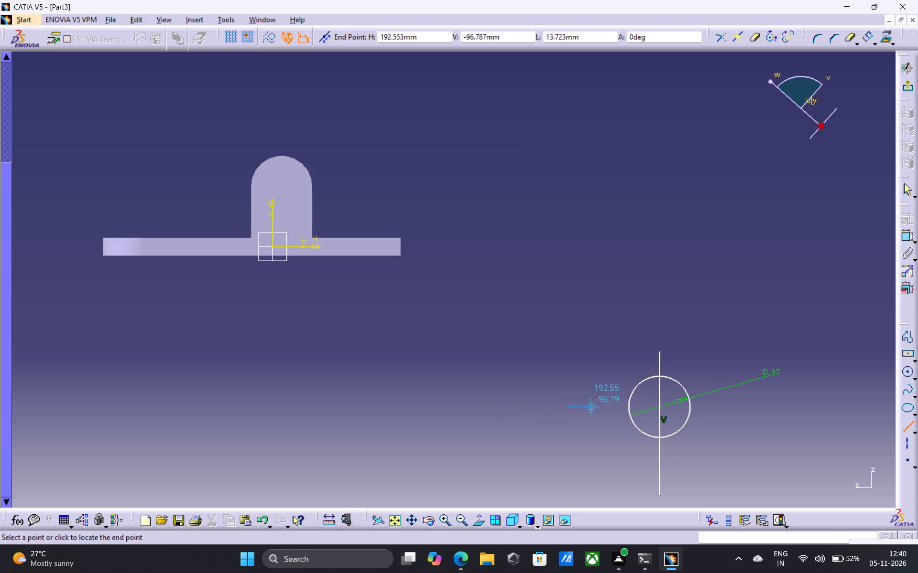
{"action": "left_click", "coordinate": [763, 407]}
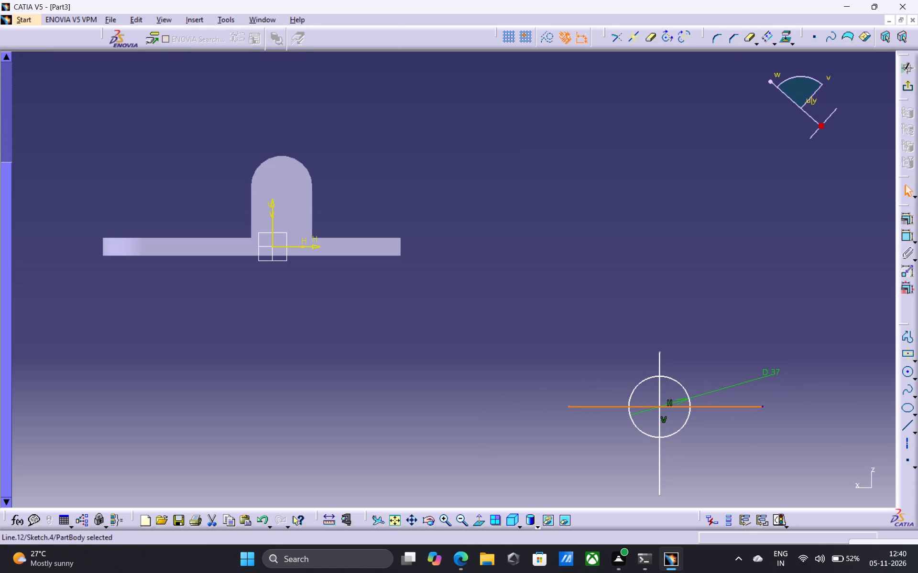
{"action": "key", "text": "Escape"}
{"action": "key", "text": "Escape"}
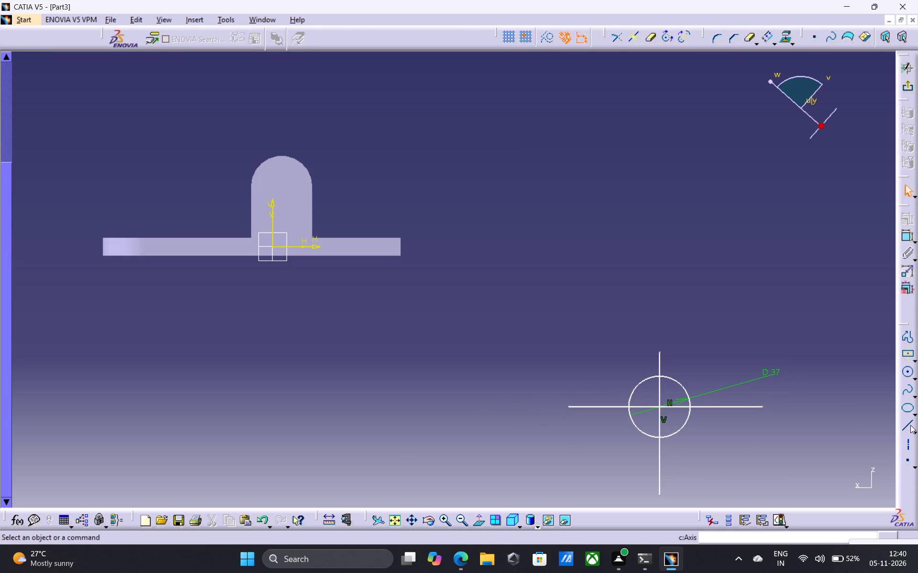
Draw an angled line from the centre of the 37 mm circle, 32 mm long at 55 degrees.
{"action": "left_click", "coordinate": [910, 425]}
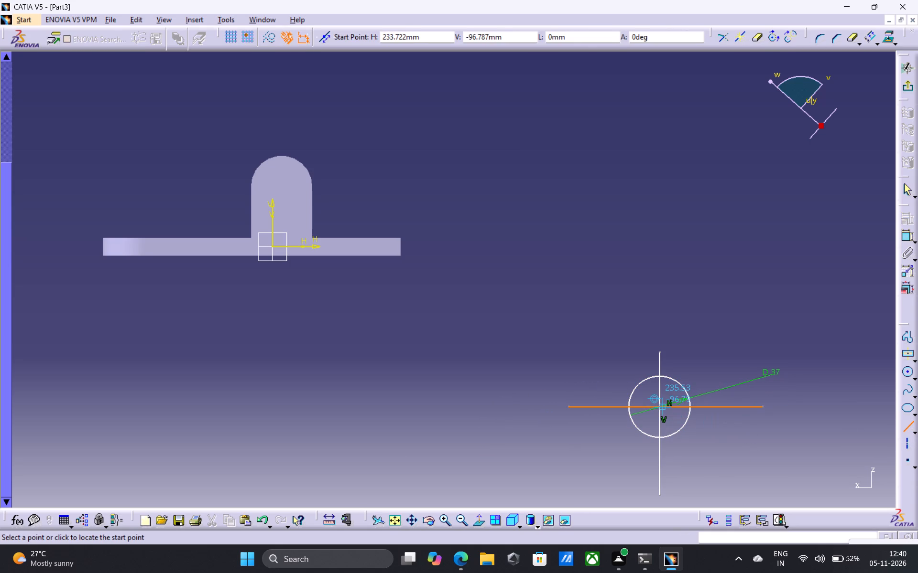
{"action": "left_click", "coordinate": [660, 406]}
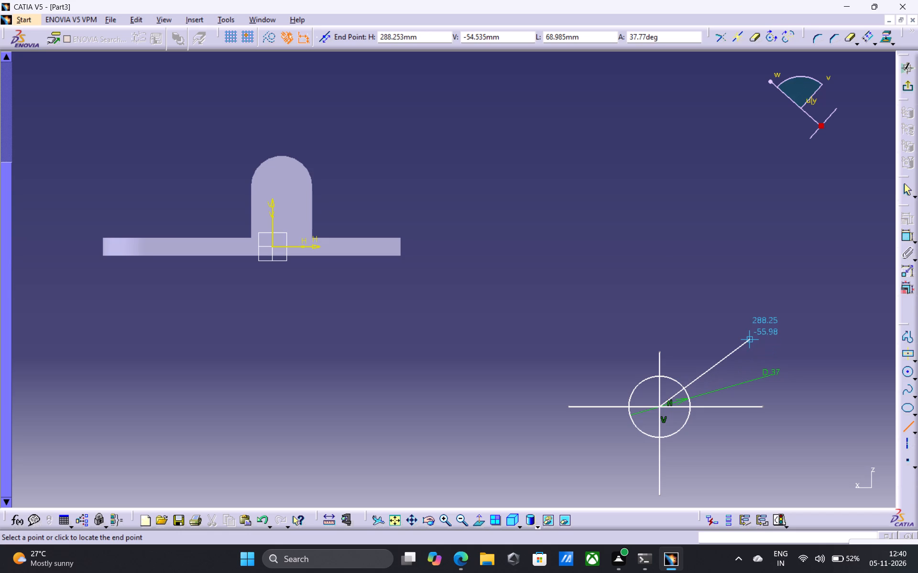
{"action": "key", "text": "Tab"}
{"action": "key", "text": "Tab"}
{"action": "key", "text": "Tab"}
{"action": "key", "text": "Tab"}
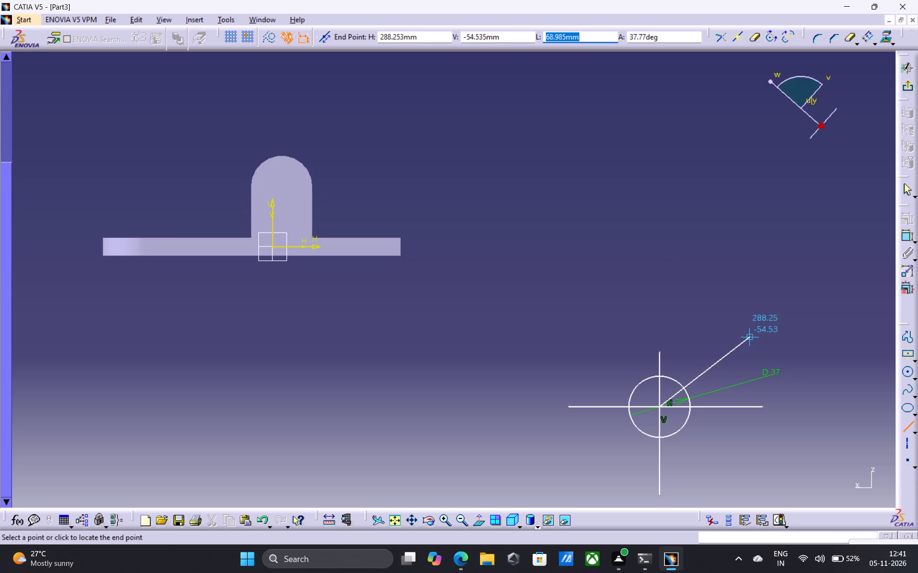
{"action": "key", "text": "3"}
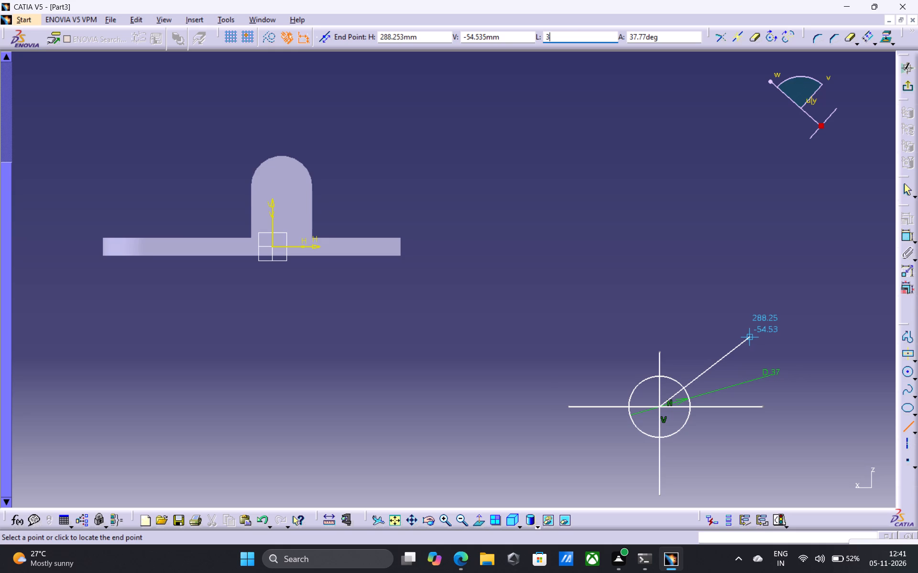
{"action": "key", "text": "2"}
{"action": "key", "text": "Tab"}
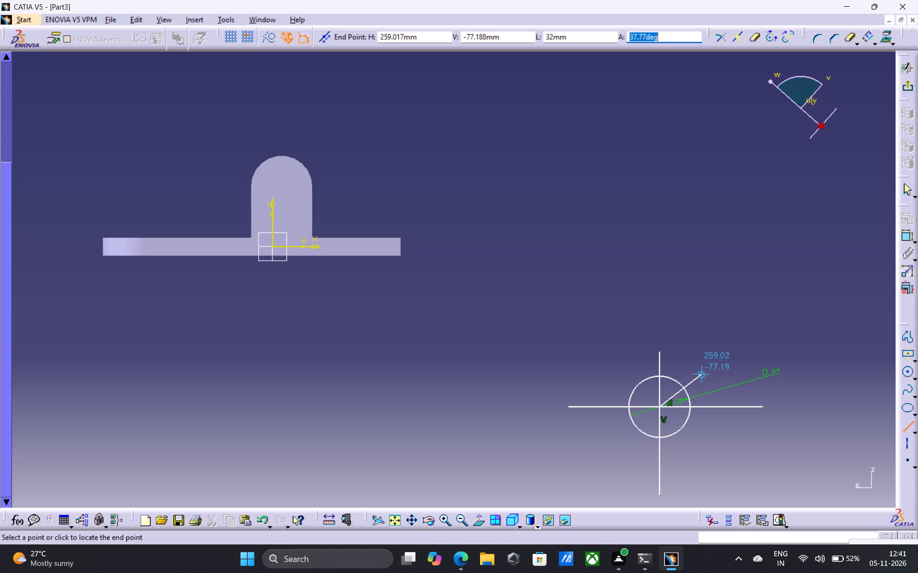
{"action": "type", "text": "55"}
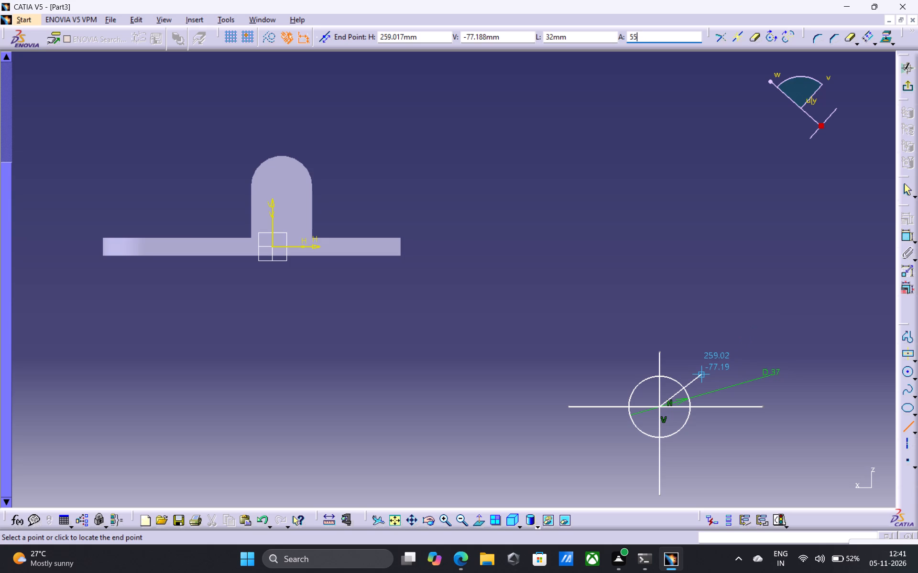
{"action": "key", "text": "Return"}
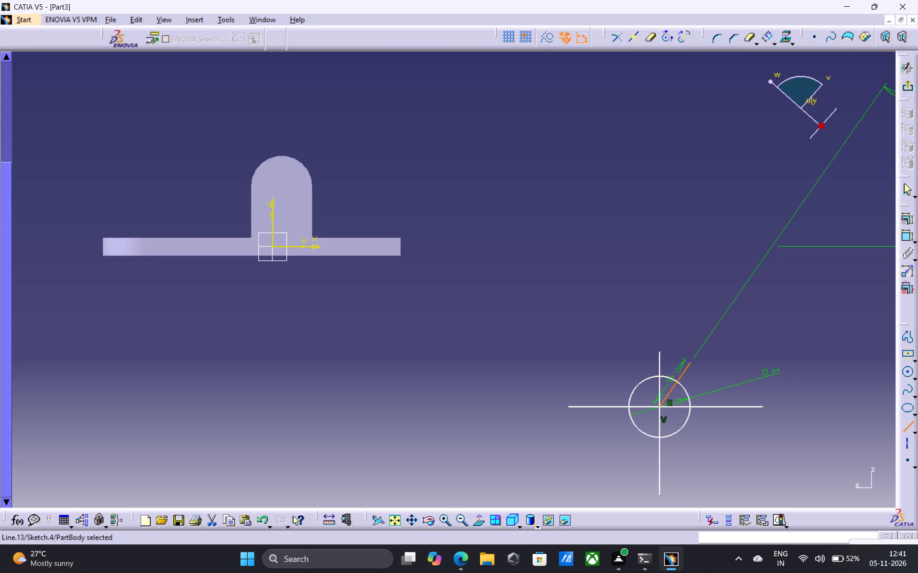
{"action": "key", "text": "Escape"}
{"action": "key", "text": "Escape"}
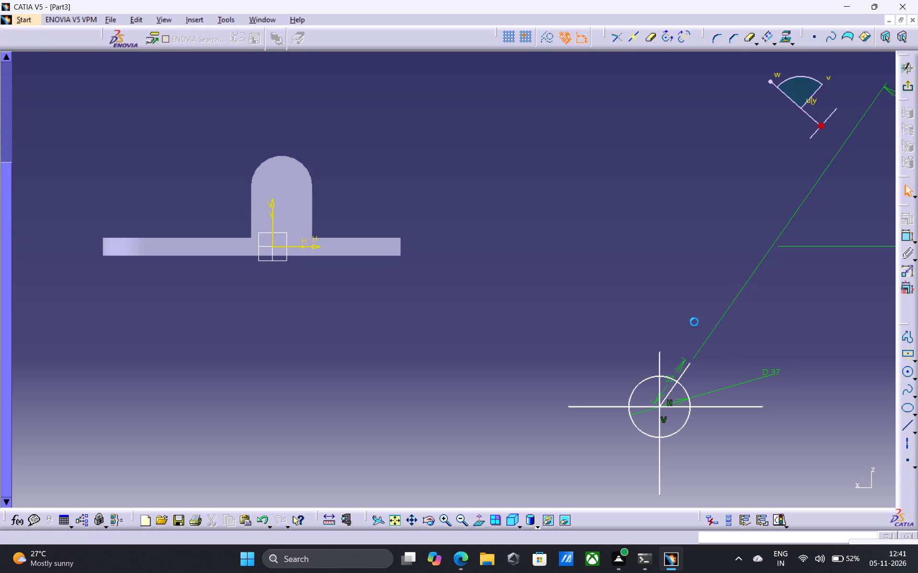
Sketch a circle centred on the outer end of the 32 mm angled line and set its diameter to 20 mm.
{"action": "left_click", "coordinate": [910, 372]}
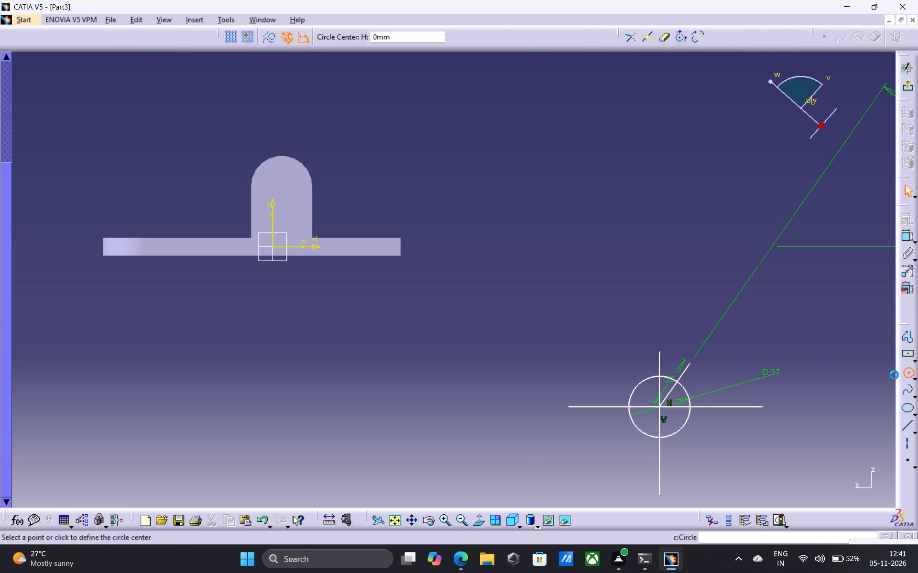
{"action": "left_click", "coordinate": [693, 362]}
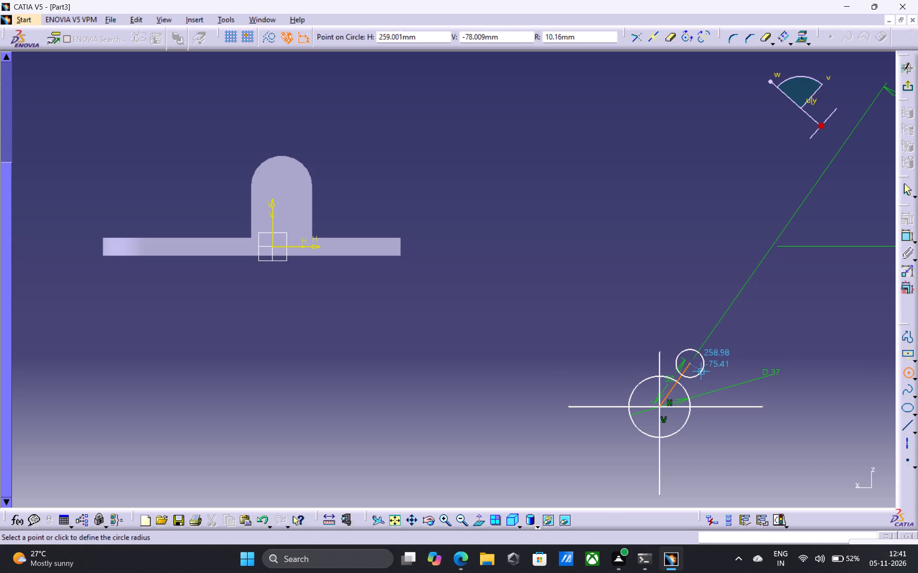
{"action": "left_click", "coordinate": [702, 371]}
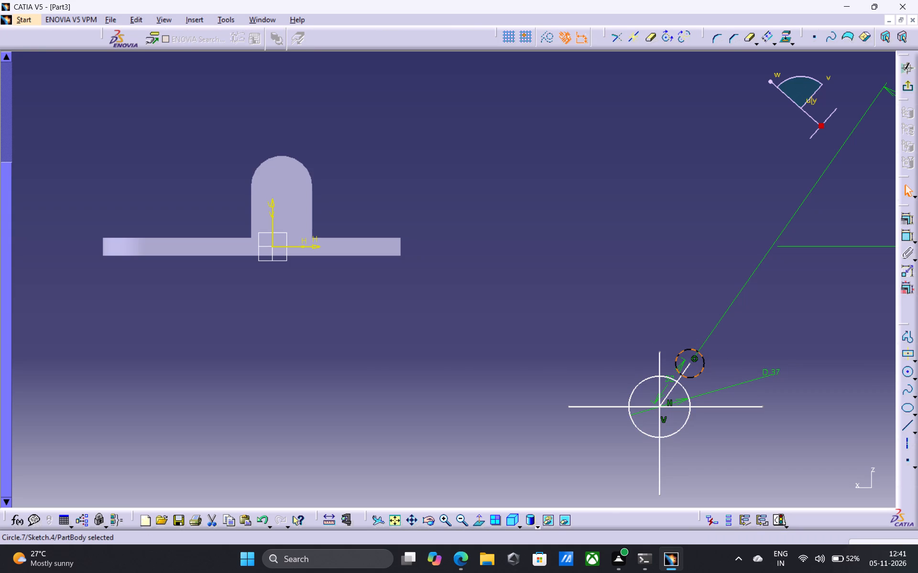
{"action": "left_click", "coordinate": [907, 239]}
{"action": "left_click_drag", "start_coordinate": [692, 285], "coordinate": [698, 285]}
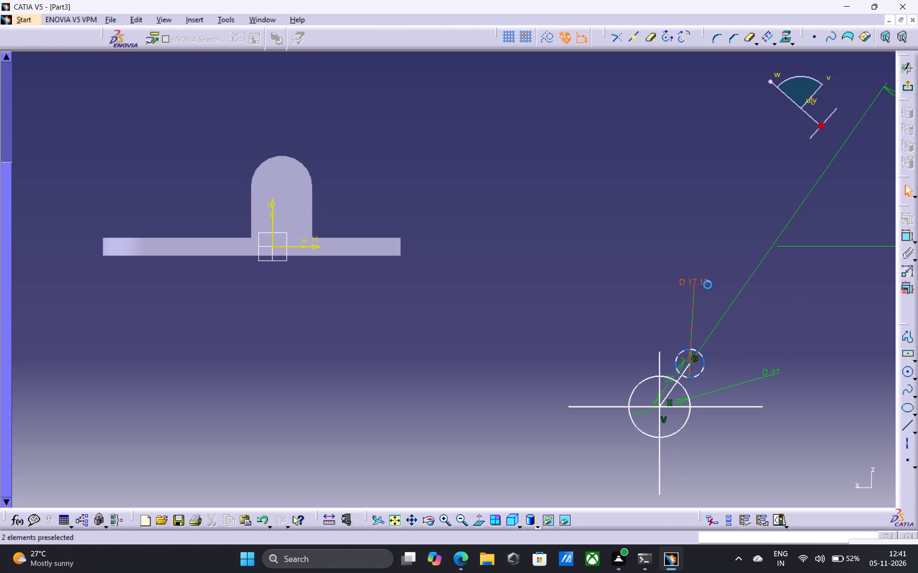
{"action": "double_click", "coordinate": [699, 281]}
{"action": "key", "text": "2"}
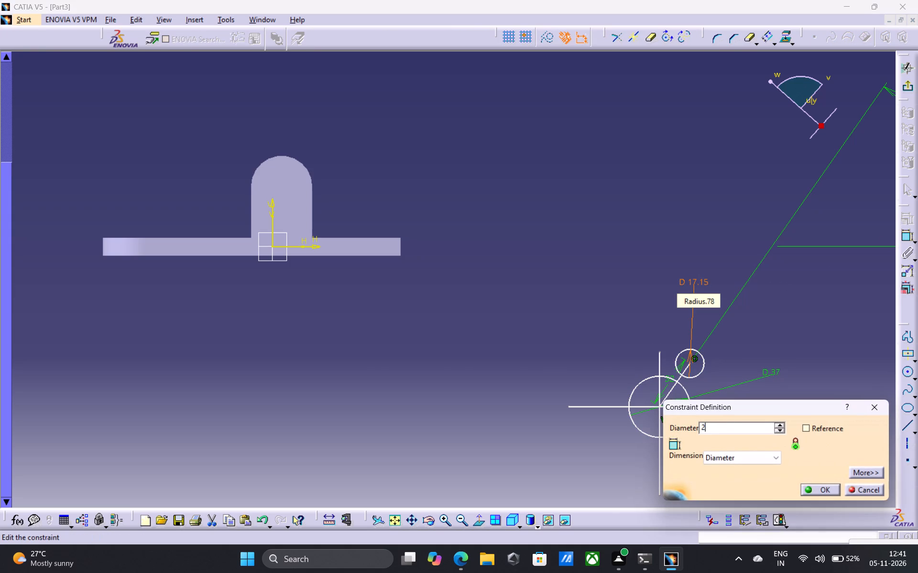
{"action": "key", "text": "0"}
{"action": "key", "text": "Return"}
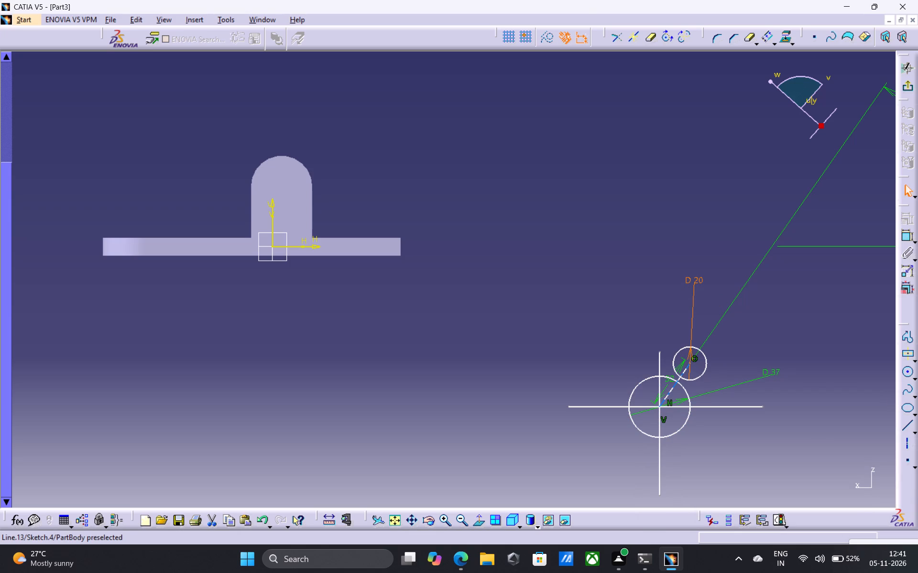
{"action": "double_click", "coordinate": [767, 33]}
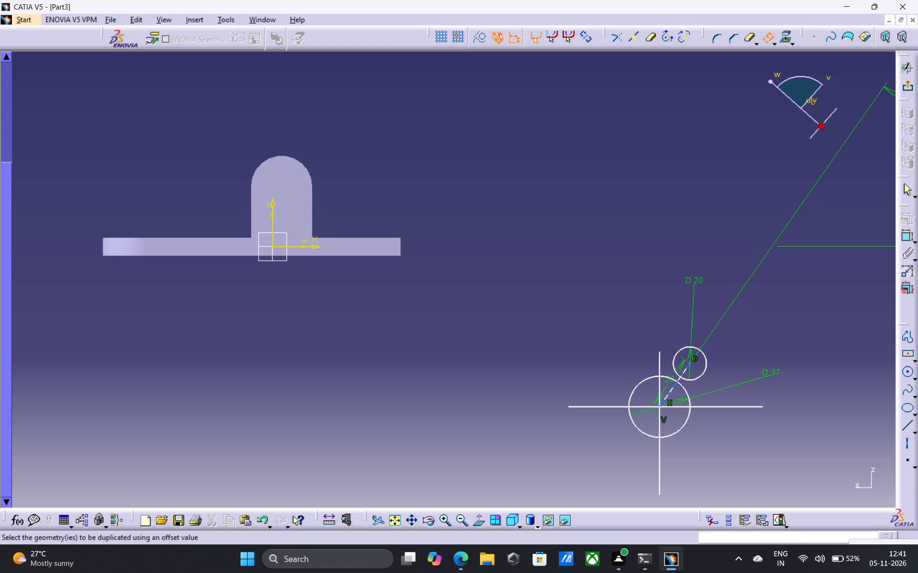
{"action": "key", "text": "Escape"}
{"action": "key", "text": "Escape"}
Mirror the 32 mm angled line and the 20 mm circle about the vertical line.
{"action": "left_click", "coordinate": [668, 394]}
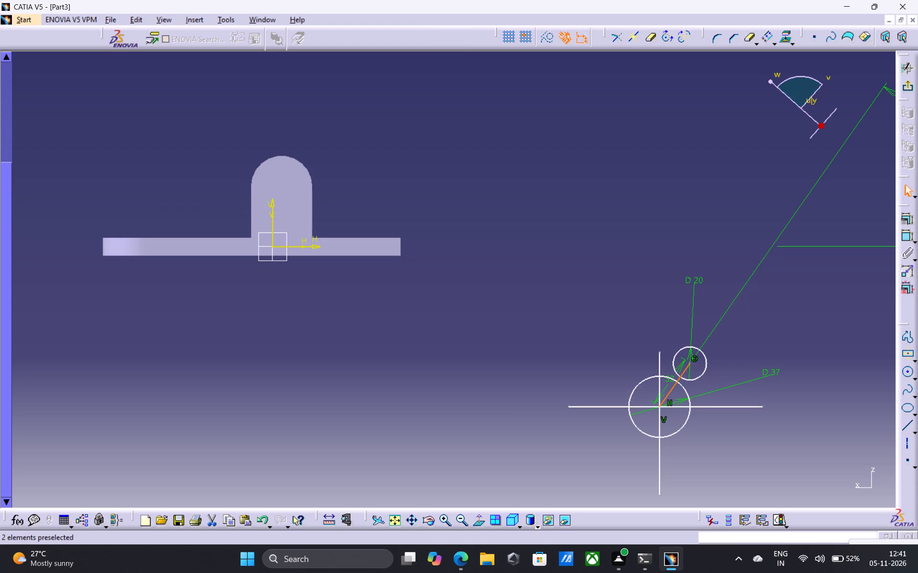
{"action": "left_click", "coordinate": [701, 374], "text": "ctrl"}
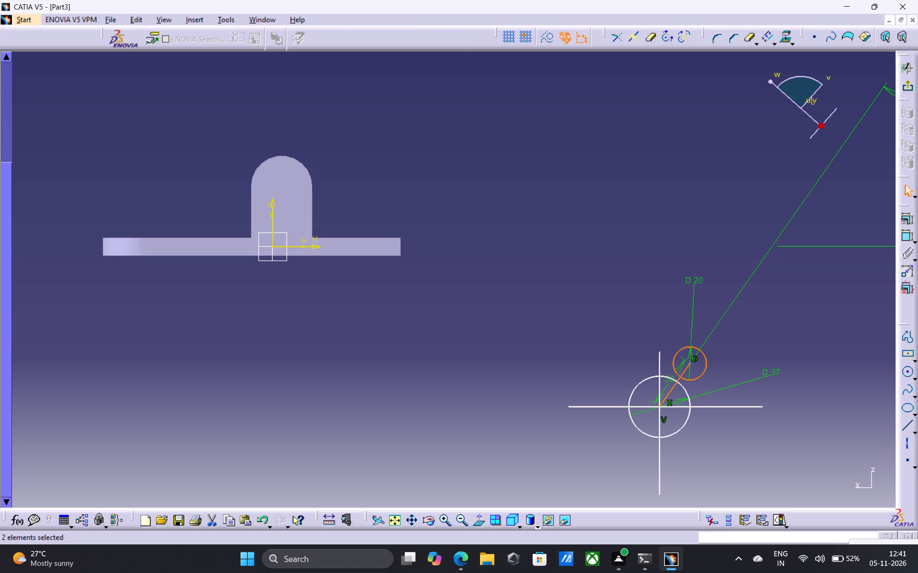
{"action": "left_click", "coordinate": [774, 44]}
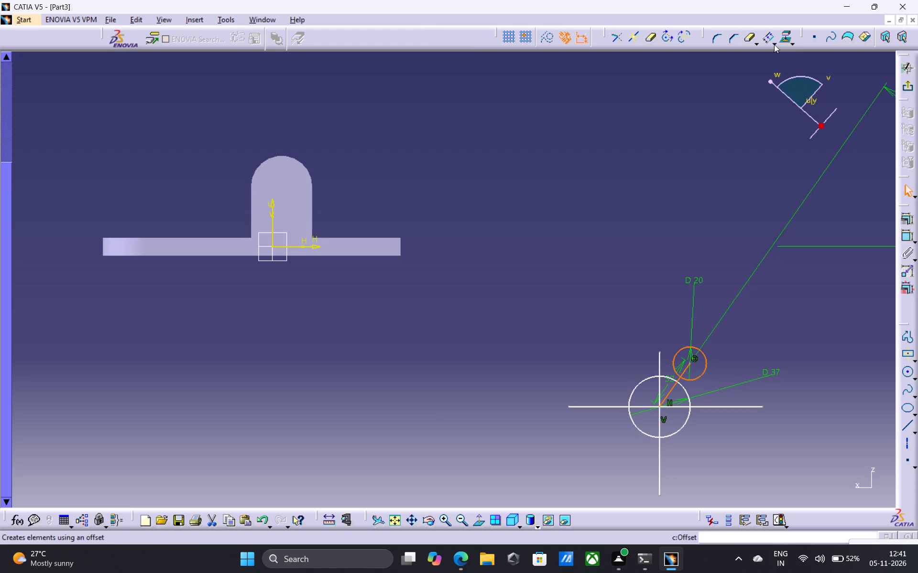
{"action": "left_click", "coordinate": [785, 58]}
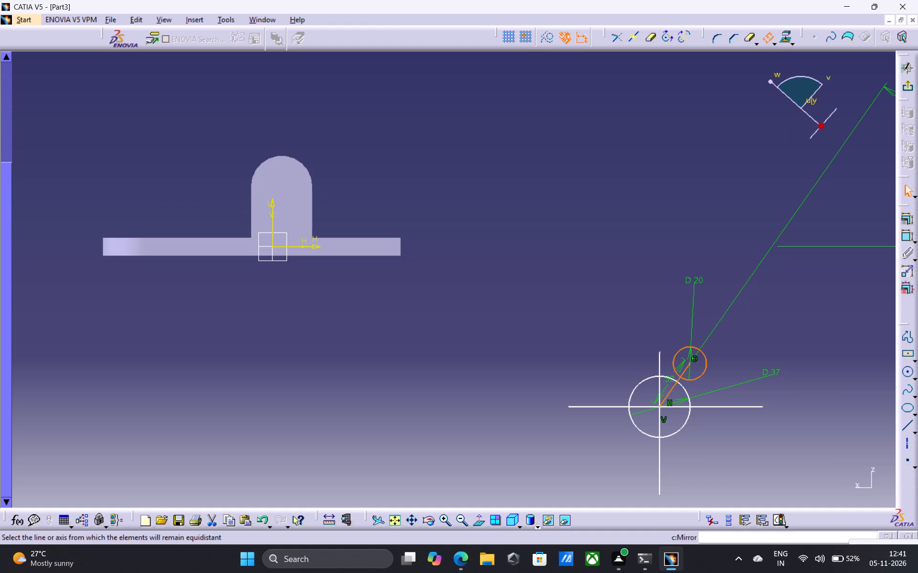
{"action": "left_click", "coordinate": [658, 361]}
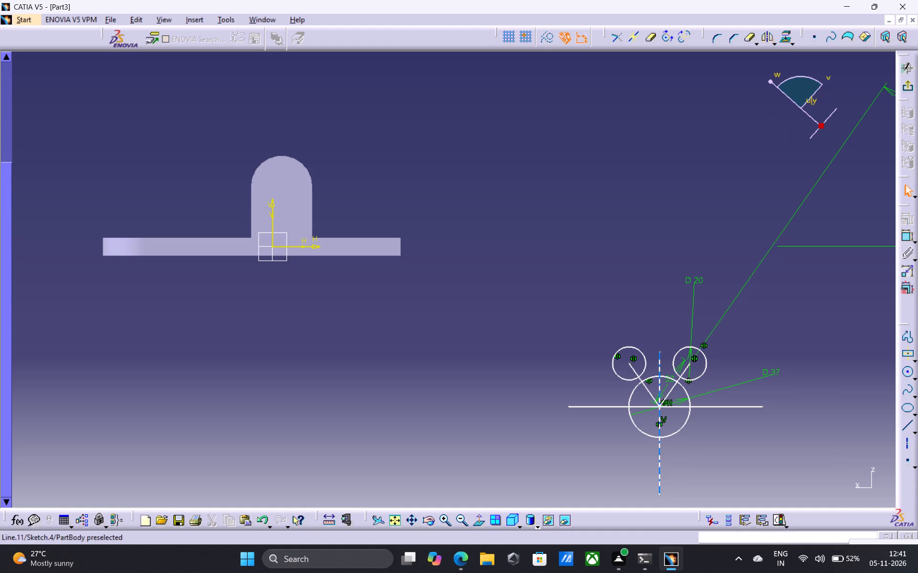
{"action": "key", "text": "Escape"}
{"action": "key", "text": "Escape"}
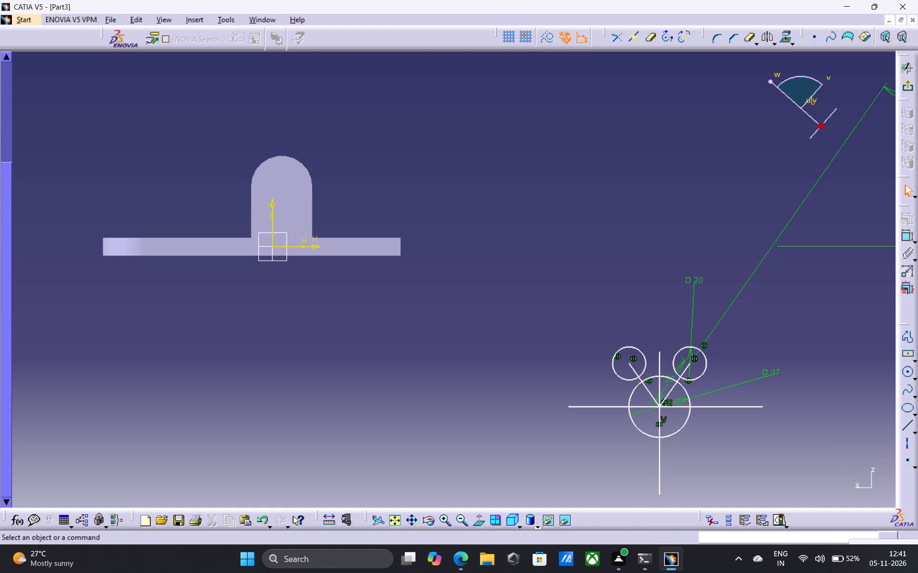
Delete the original angled line and its 20 mm circle, keeping only the mirrored copies.
{"action": "left_click", "coordinate": [671, 388]}
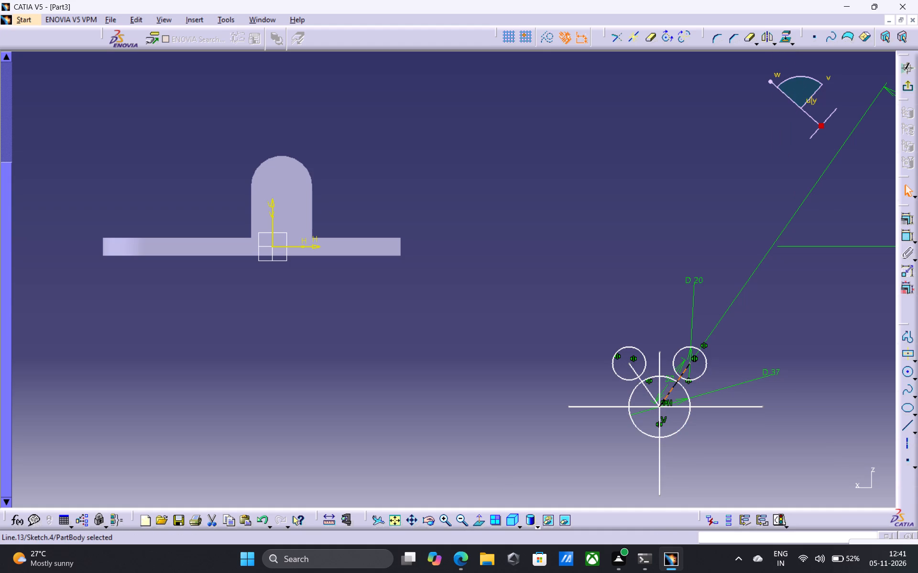
{"action": "key", "text": "Delete"}
{"action": "left_click", "coordinate": [699, 376]}
{"action": "key", "text": "Delete"}
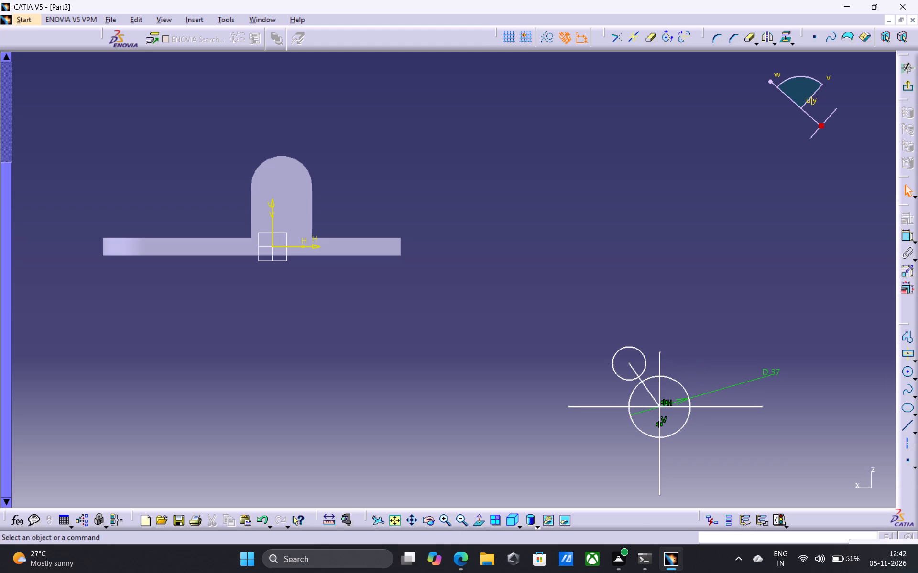
Offset the remaining angled line to touch one side of the small circle, and offset that copy to the circle's opposite side.
{"action": "left_click", "coordinate": [773, 44]}
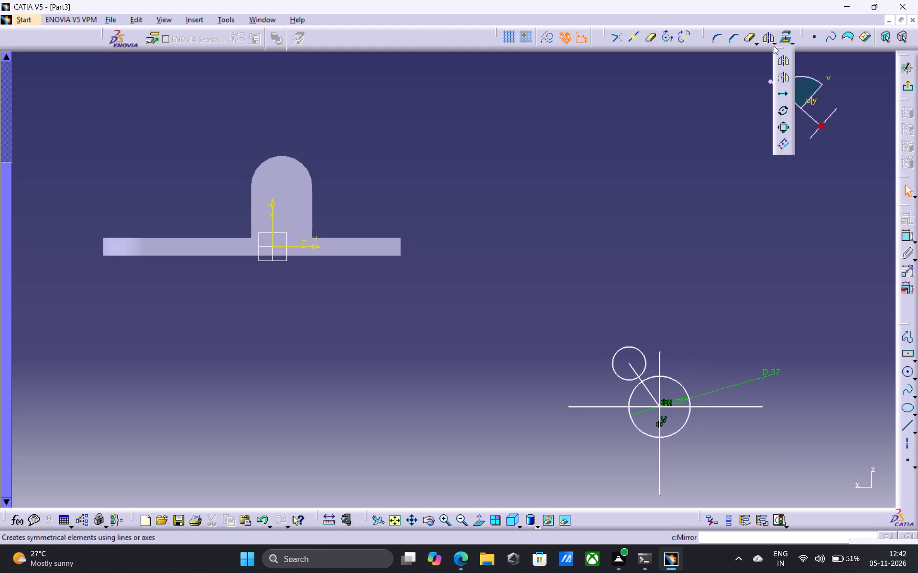
{"action": "left_click", "coordinate": [784, 145]}
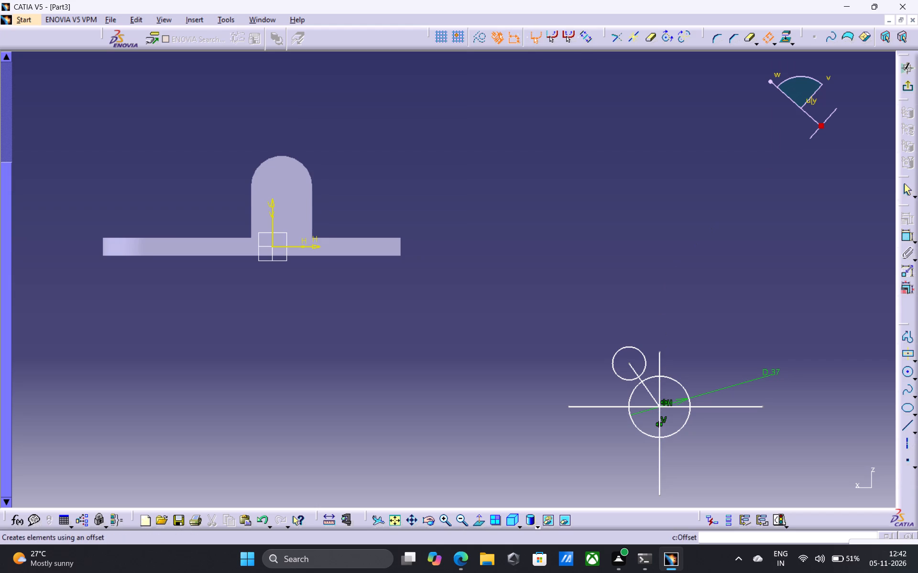
{"action": "left_click", "coordinate": [647, 389]}
{"action": "left_click", "coordinate": [626, 393]}
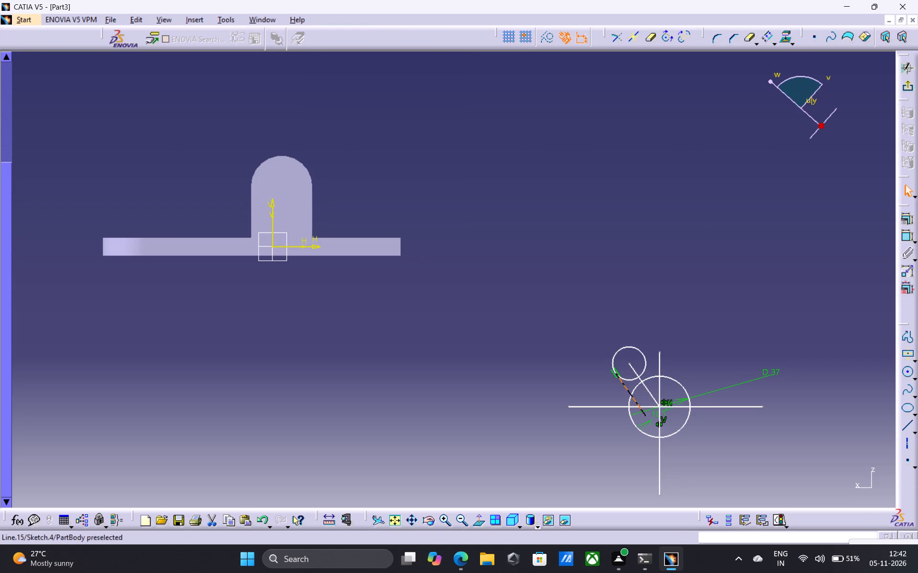
{"action": "left_click", "coordinate": [767, 37]}
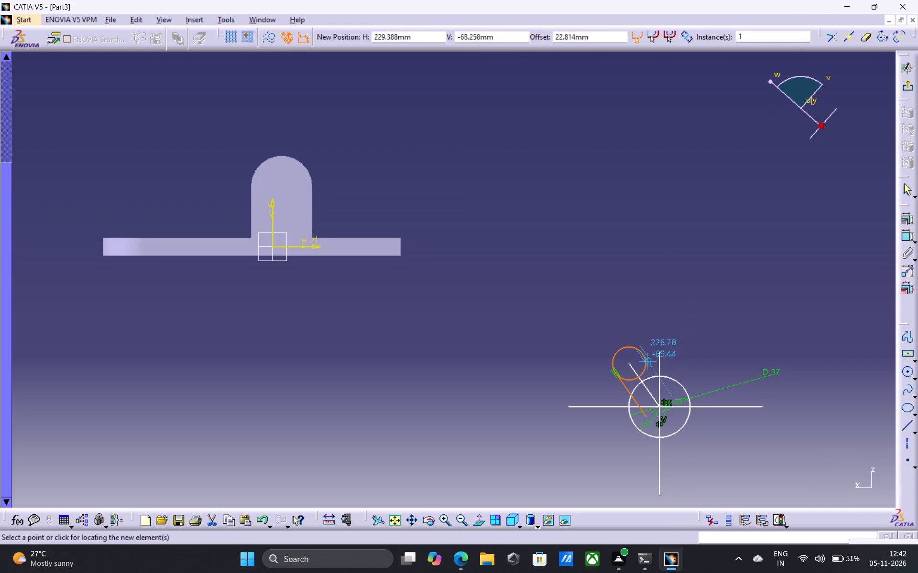
{"action": "left_click", "coordinate": [646, 363]}
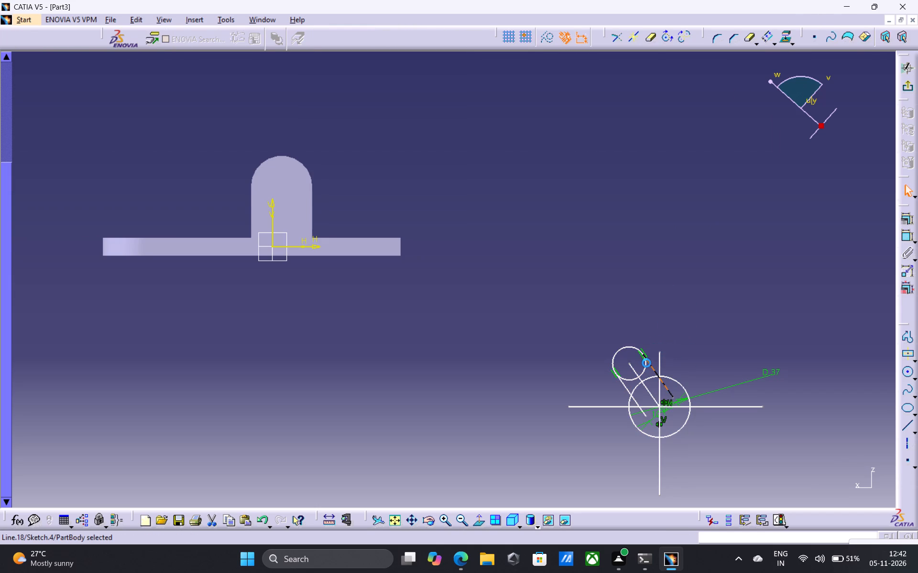
{"action": "key", "text": "Escape"}
{"action": "key", "text": "Escape"}
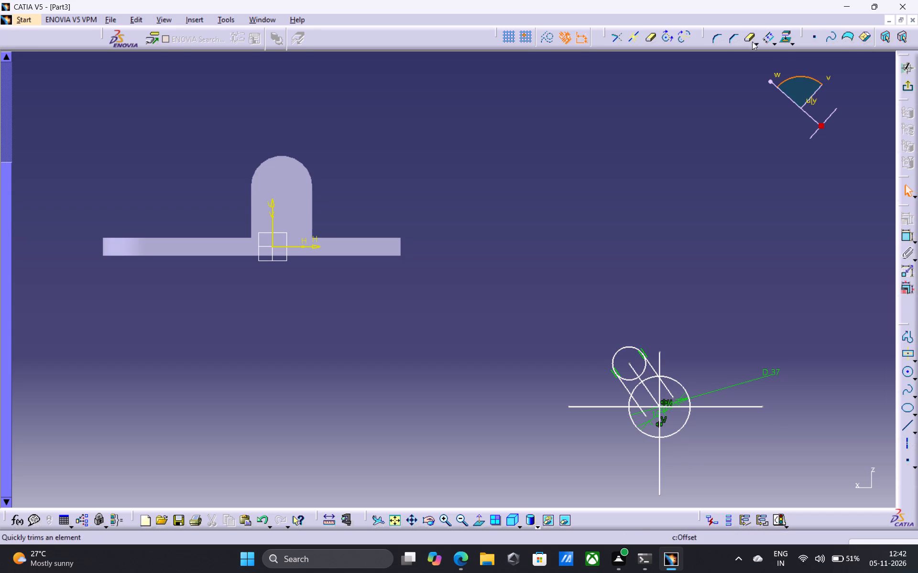
Quick-trim the inner half of the 20 mm circle and remove the centre angled line between the two offset lines.
{"action": "double_click", "coordinate": [650, 36]}
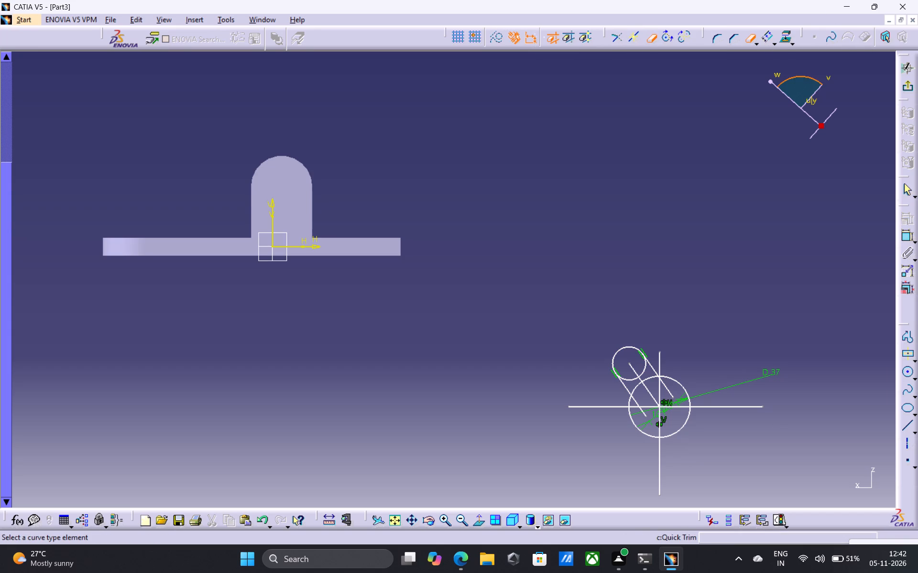
{"action": "left_click", "coordinate": [643, 370]}
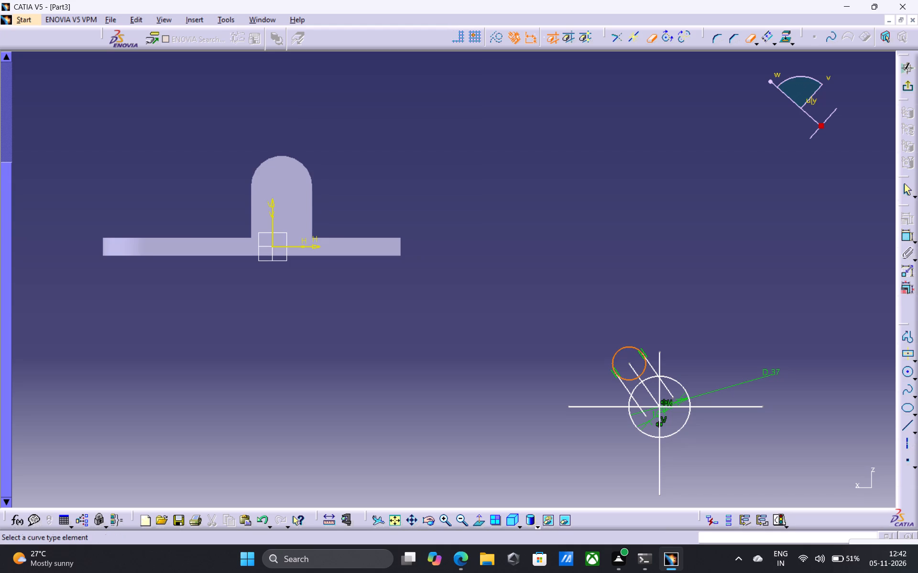
{"action": "left_click", "coordinate": [633, 368]}
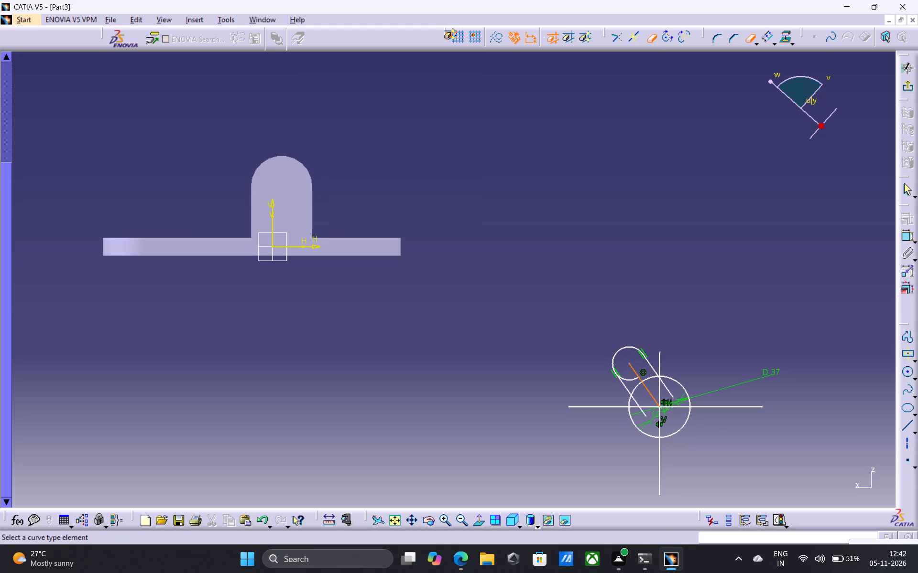
{"action": "left_click", "coordinate": [630, 380]}
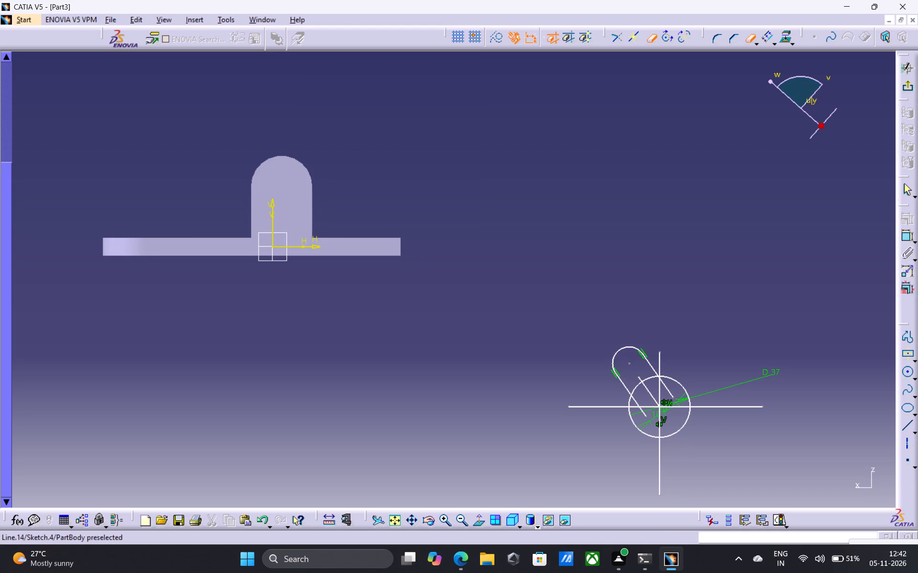
{"action": "left_click", "coordinate": [645, 391]}
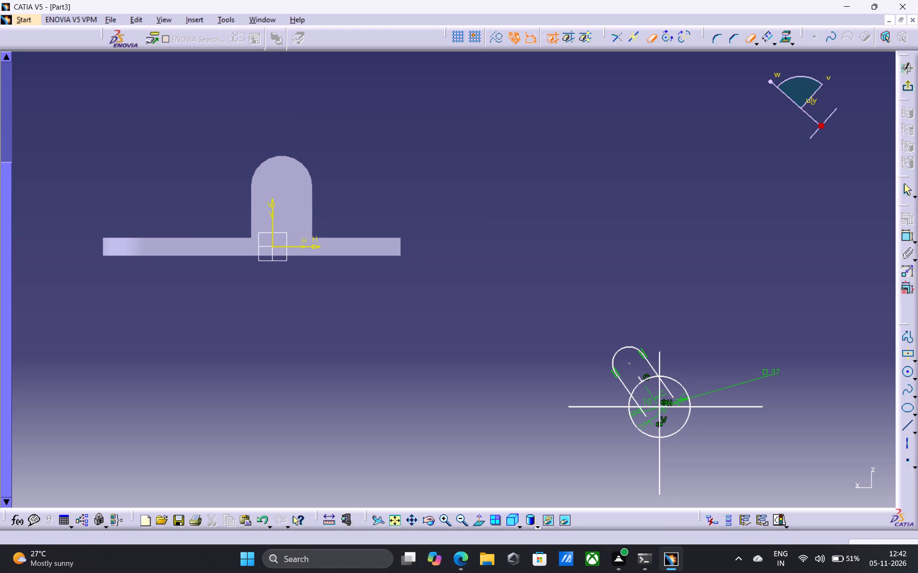
{"action": "left_click", "coordinate": [641, 376]}
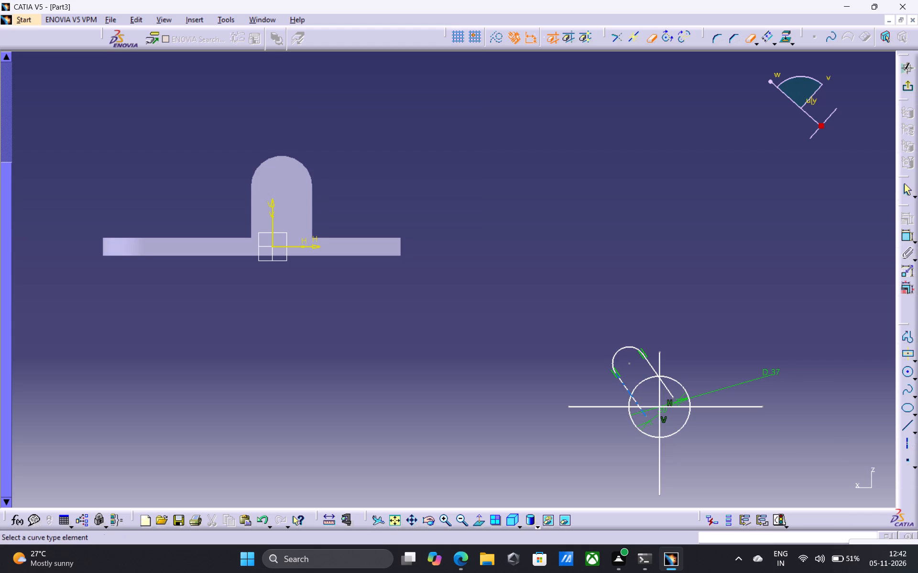
Trim the offset lines inside the 37 mm circle, the upper part of the vertical line and the circle's unwanted upper arcs.
{"action": "left_click", "coordinate": [627, 399]}
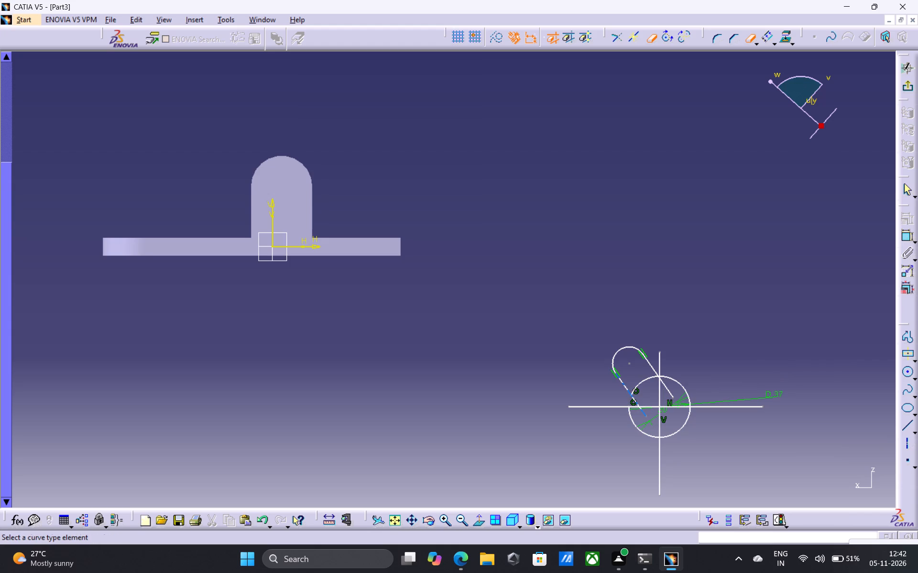
{"action": "left_click", "coordinate": [634, 400]}
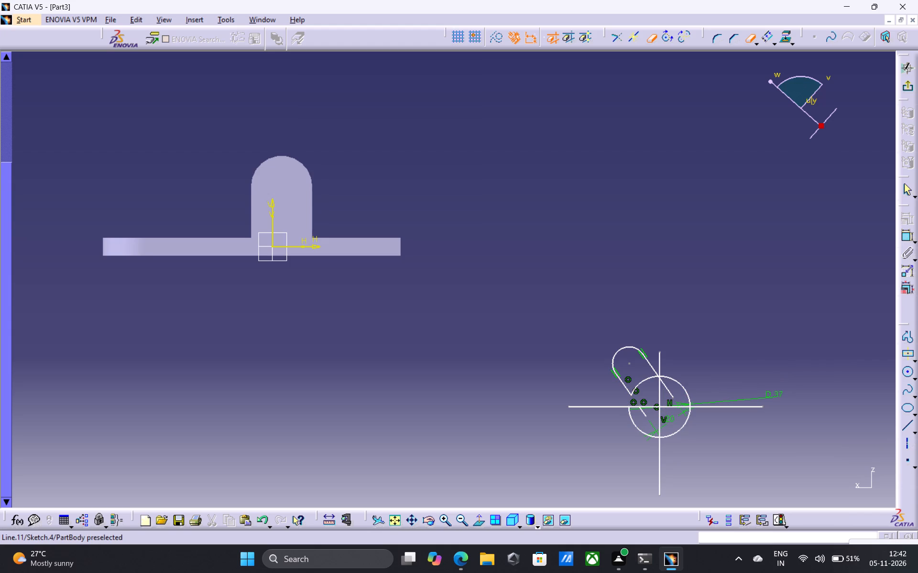
{"action": "left_click", "coordinate": [668, 384]}
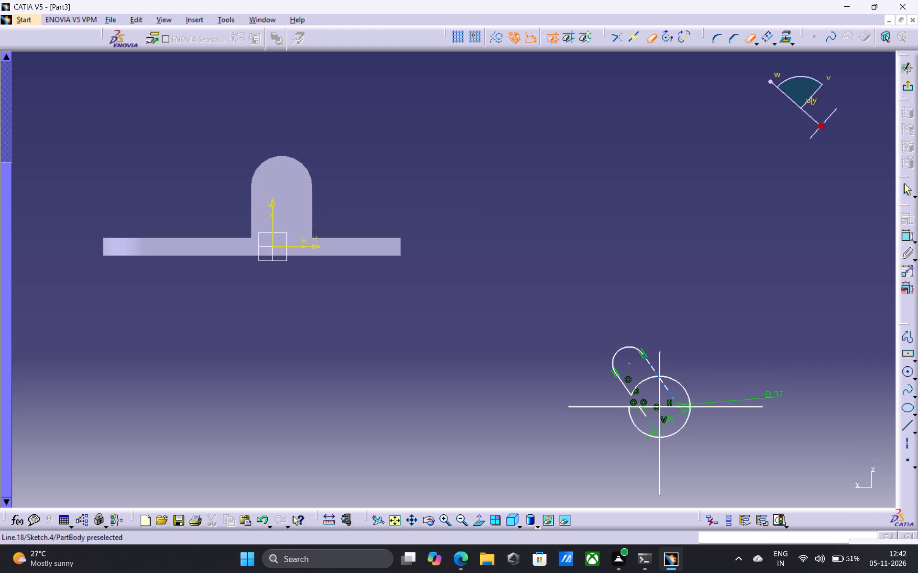
{"action": "left_click", "coordinate": [668, 391]}
{"action": "left_click", "coordinate": [662, 361]}
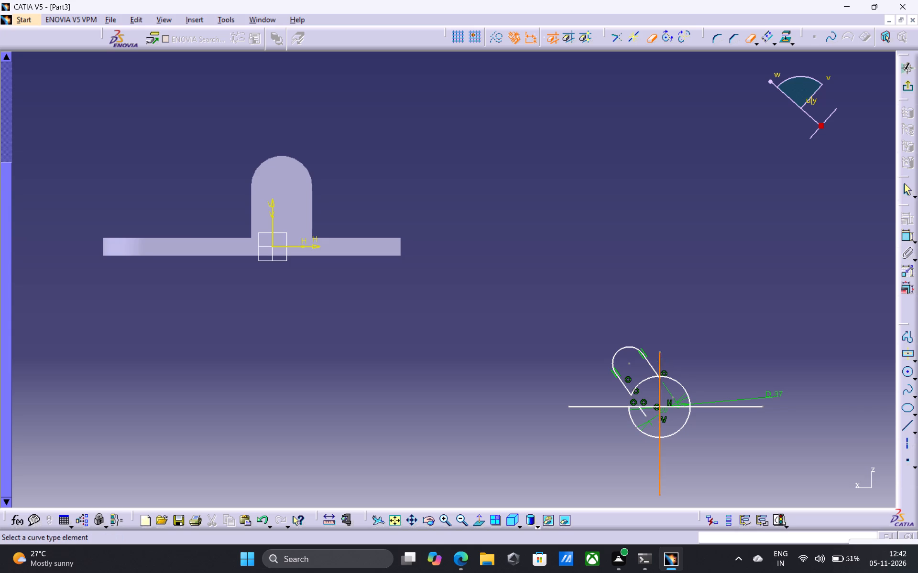
{"action": "left_click", "coordinate": [659, 386]}
{"action": "left_click", "coordinate": [669, 379]}
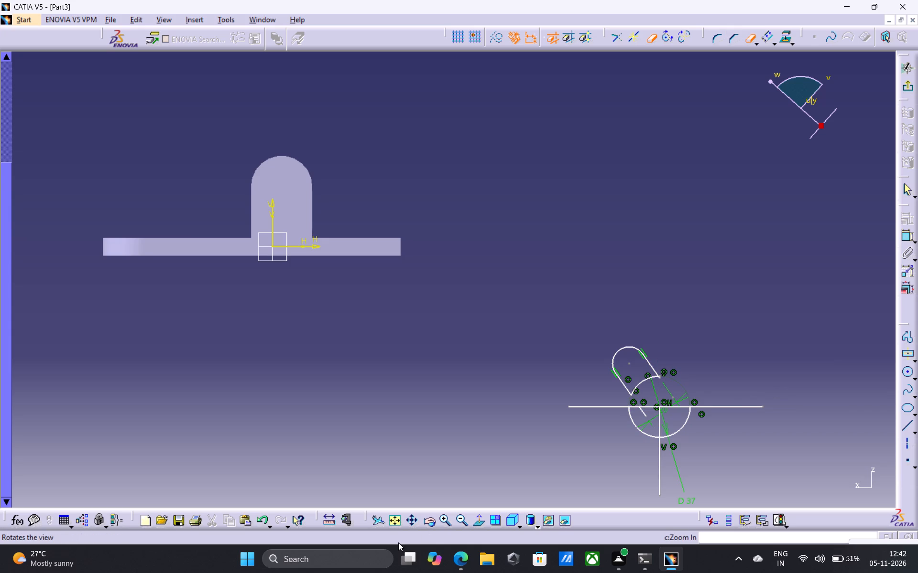
Trim the short line and arc overhangs where the offset line meets the top of the 37 mm circle.
{"action": "left_click", "coordinate": [443, 520]}
{"action": "triple_click", "coordinate": [439, 520]}
{"action": "double_click", "coordinate": [442, 518]}
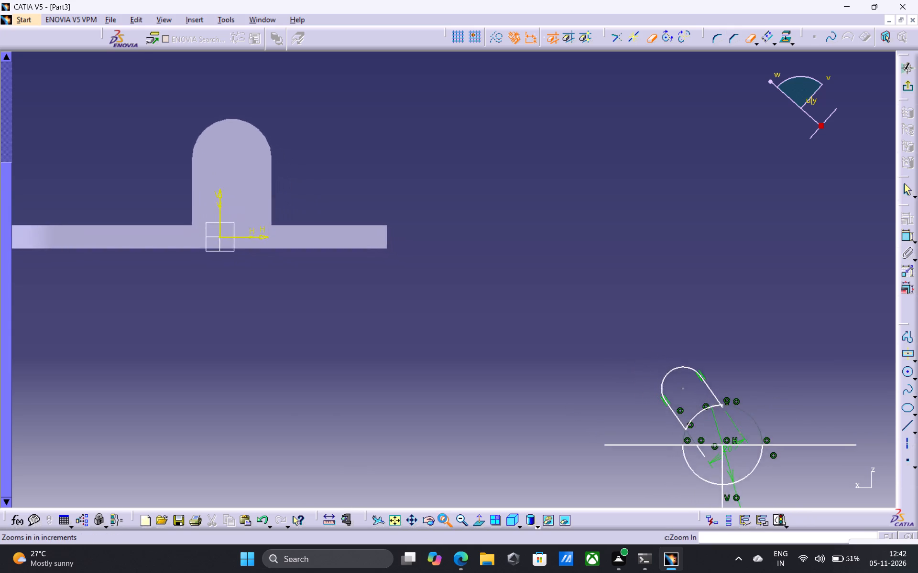
{"action": "middle_click_drag", "start_coordinate": [790, 410], "coordinate": [366, 209]}
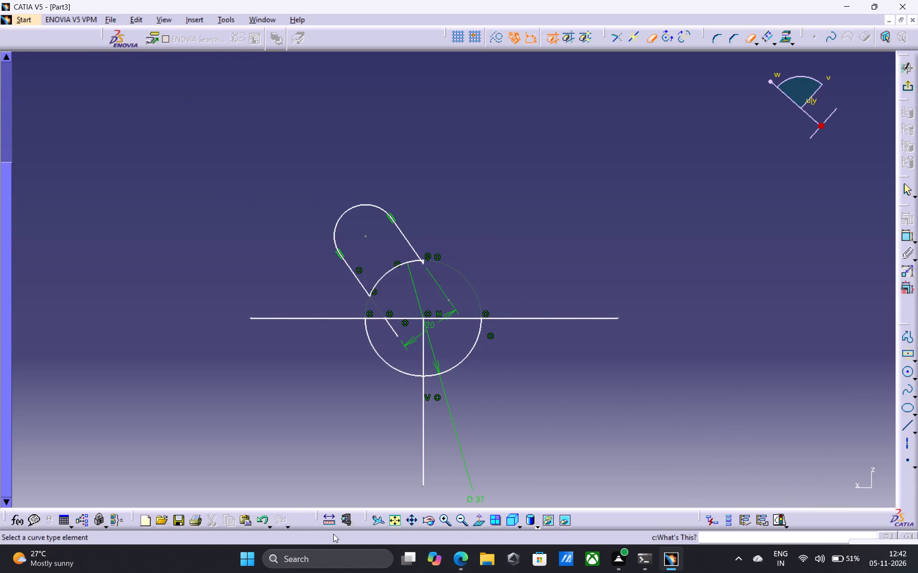
{"action": "triple_click", "coordinate": [446, 517]}
{"action": "triple_click", "coordinate": [445, 516]}
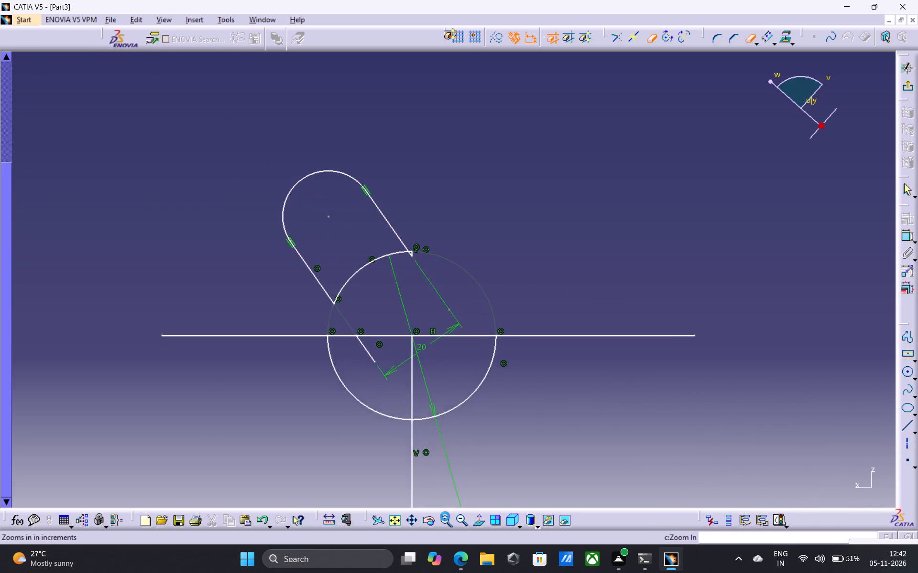
{"action": "double_click", "coordinate": [445, 516]}
{"action": "triple_click", "coordinate": [443, 519]}
{"action": "triple_click", "coordinate": [443, 519]}
{"action": "double_click", "coordinate": [443, 519]}
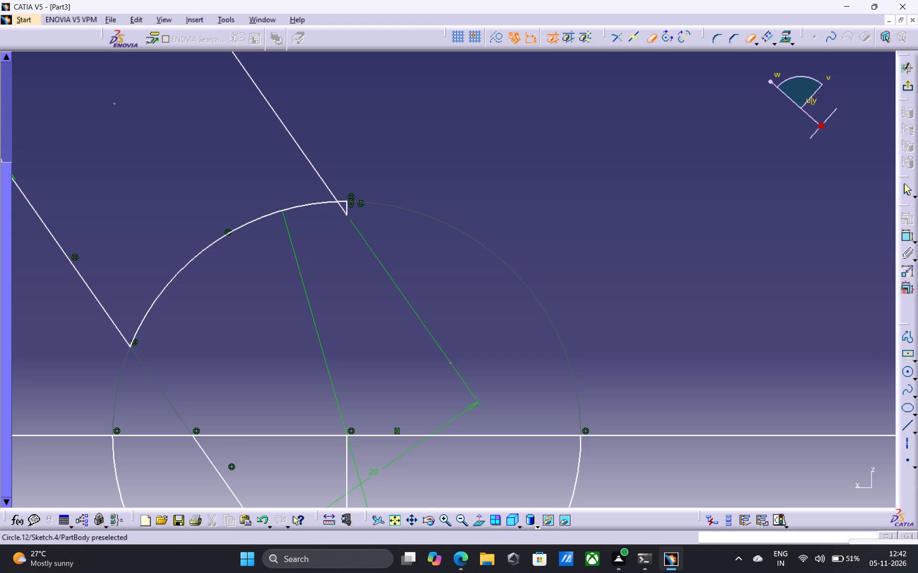
{"action": "left_click", "coordinate": [346, 208]}
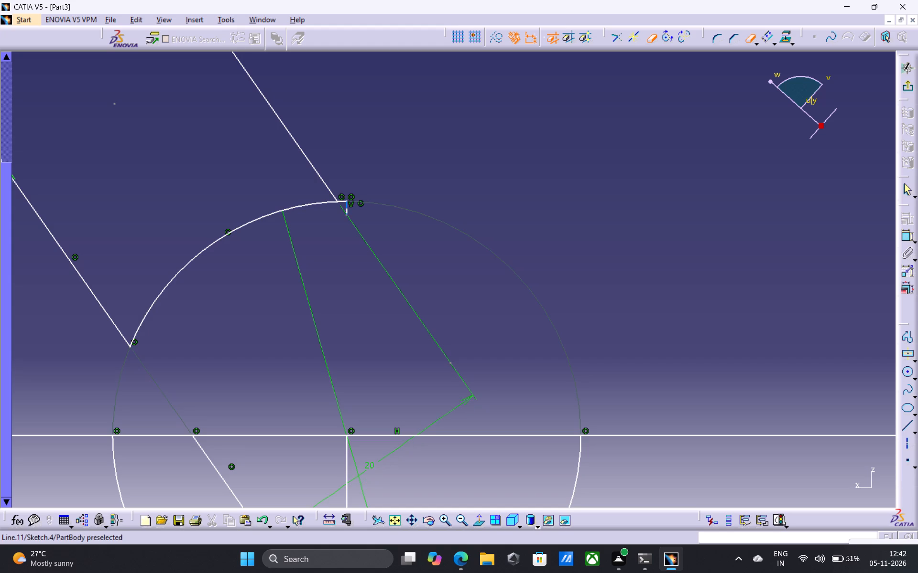
{"action": "left_click", "coordinate": [347, 207]}
{"action": "left_click", "coordinate": [344, 200]}
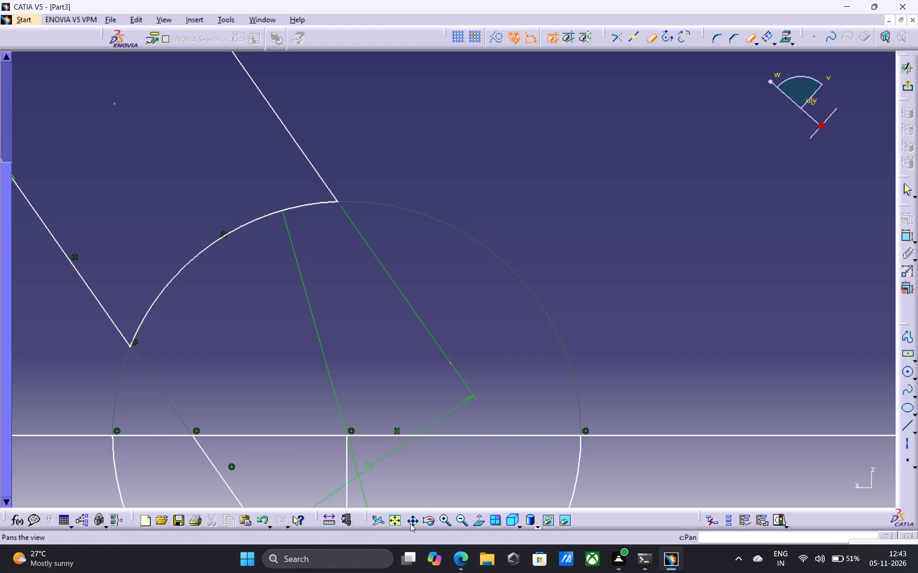
Trim away the remaining horizontal and vertical lines, the 37 mm circle's lower arc and the leftover stubs, leaving only the closed lobe profile.
{"action": "left_click", "coordinate": [393, 521]}
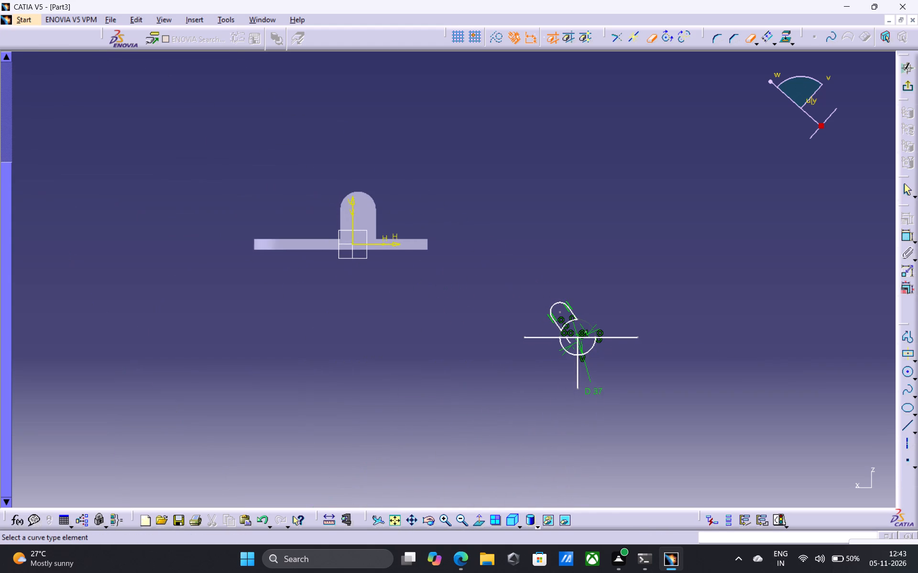
{"action": "left_click_drag", "start_coordinate": [514, 334], "coordinate": [665, 384]}
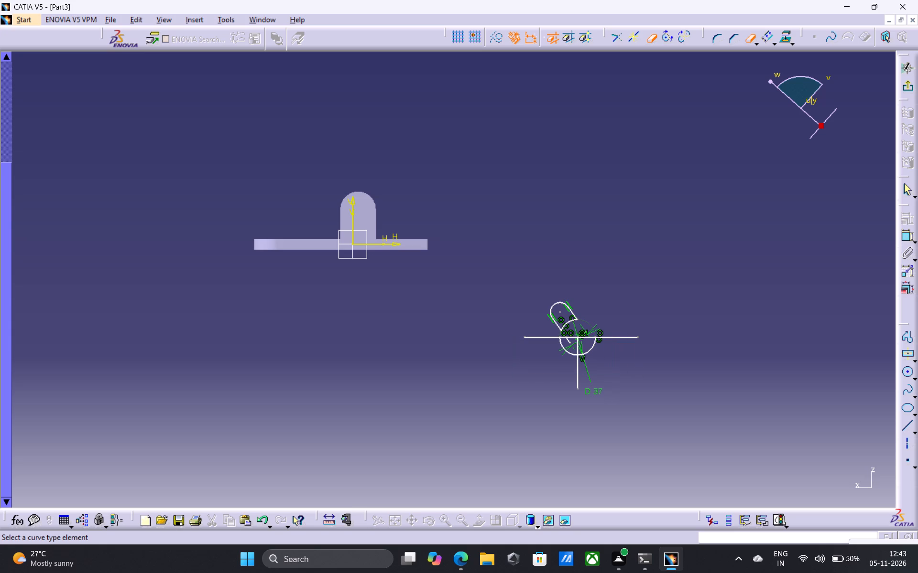
{"action": "left_click_drag", "start_coordinate": [665, 384], "coordinate": [690, 395]}
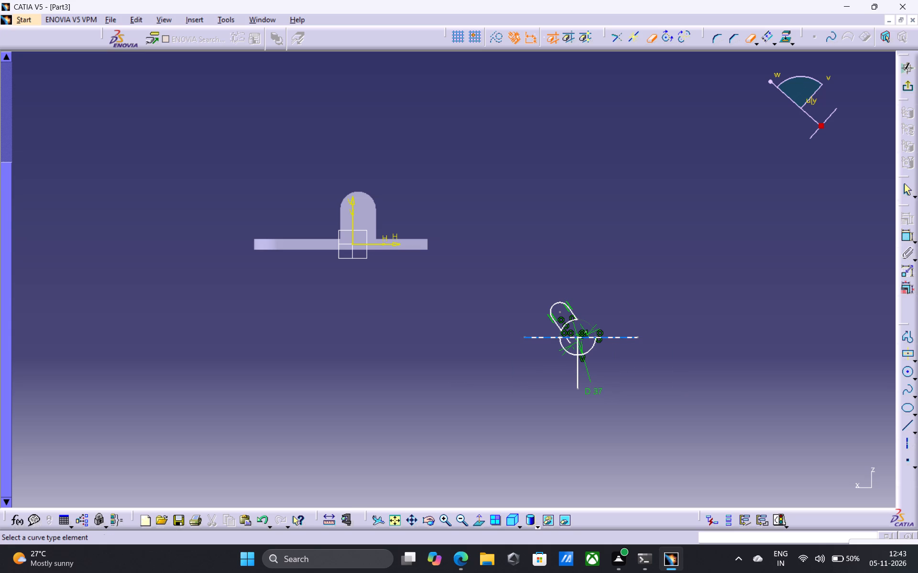
{"action": "left_click", "coordinate": [617, 337]}
{"action": "left_click", "coordinate": [582, 340]}
{"action": "left_click", "coordinate": [577, 361]}
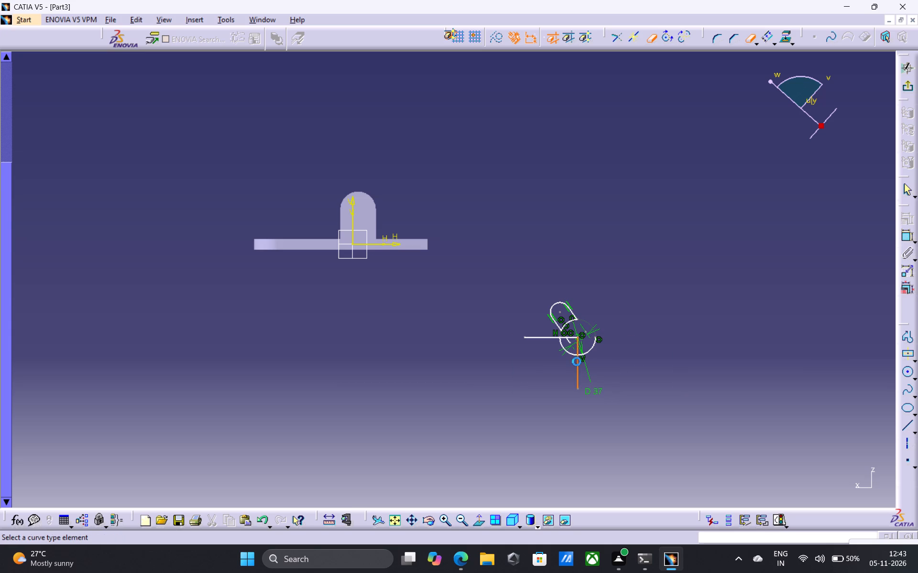
{"action": "left_click", "coordinate": [590, 349]}
{"action": "left_click", "coordinate": [578, 346]}
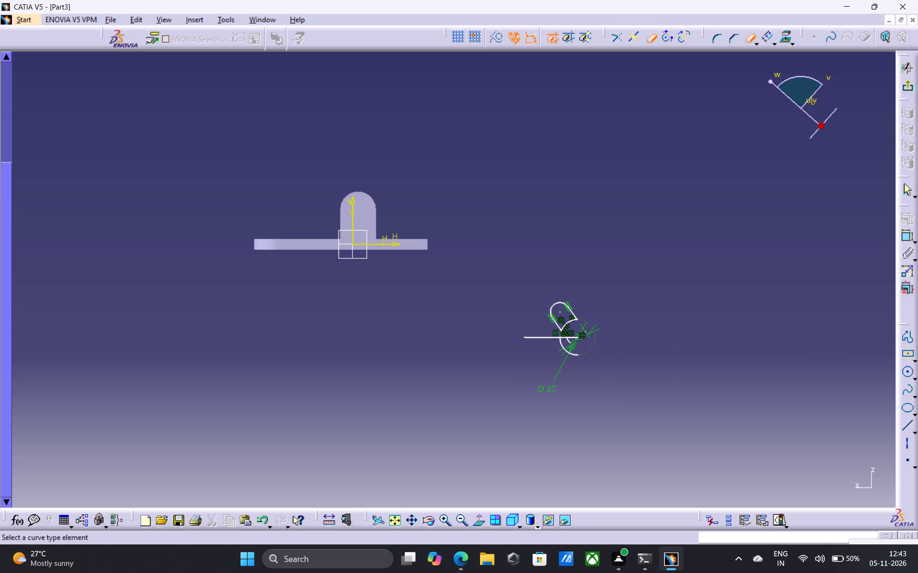
{"action": "left_click", "coordinate": [571, 354]}
{"action": "left_click", "coordinate": [543, 338]}
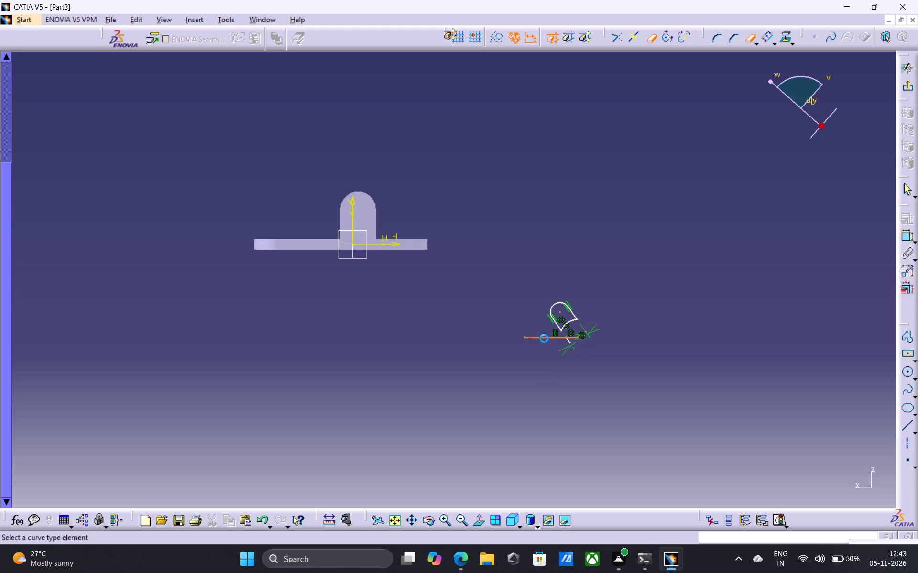
{"action": "left_click", "coordinate": [574, 338]}
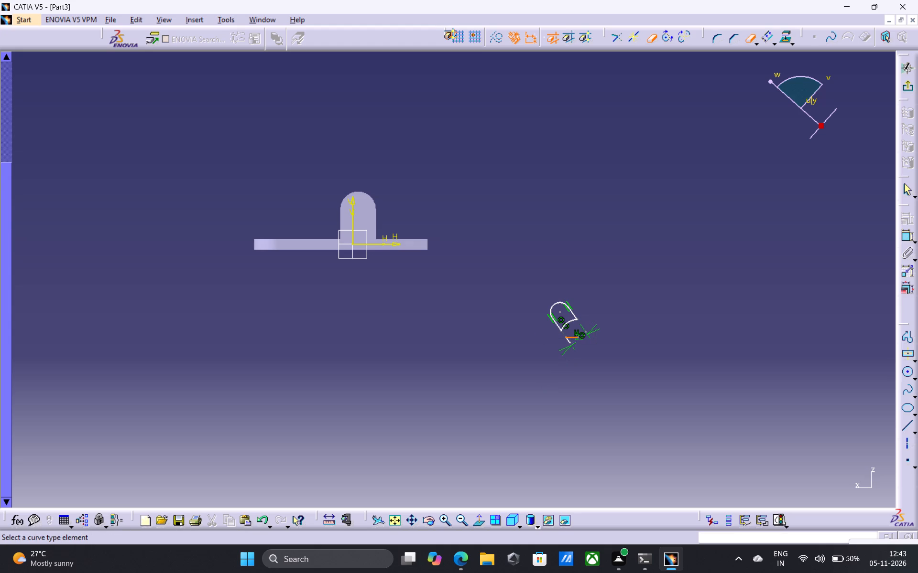
{"action": "left_click", "coordinate": [567, 340]}
{"action": "left_click_drag", "start_coordinate": [523, 276], "coordinate": [601, 365]}
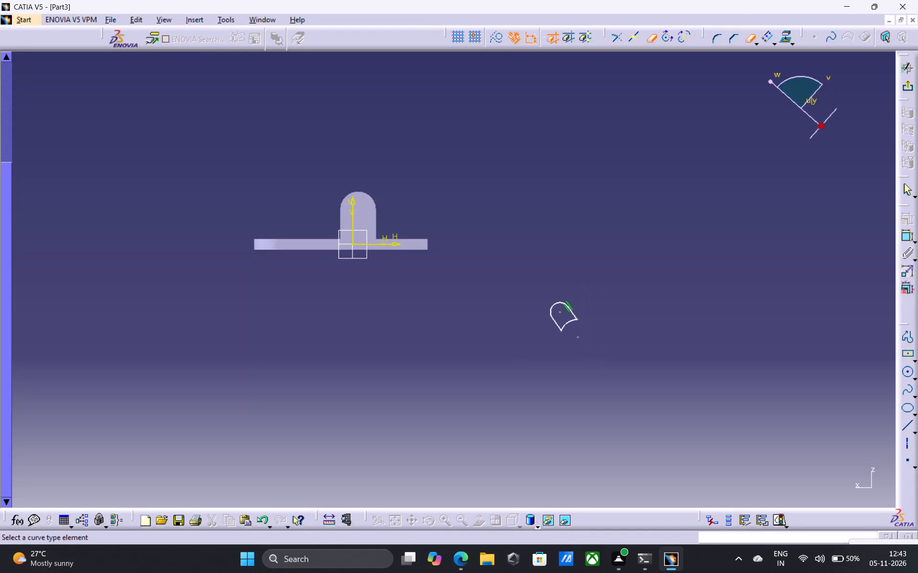
{"action": "key", "text": "Escape"}
{"action": "key", "text": "Escape"}
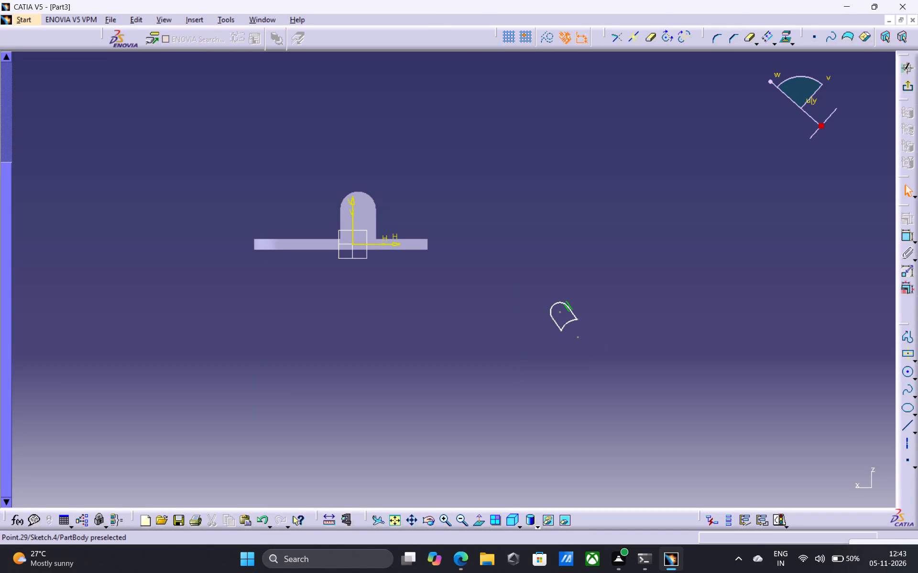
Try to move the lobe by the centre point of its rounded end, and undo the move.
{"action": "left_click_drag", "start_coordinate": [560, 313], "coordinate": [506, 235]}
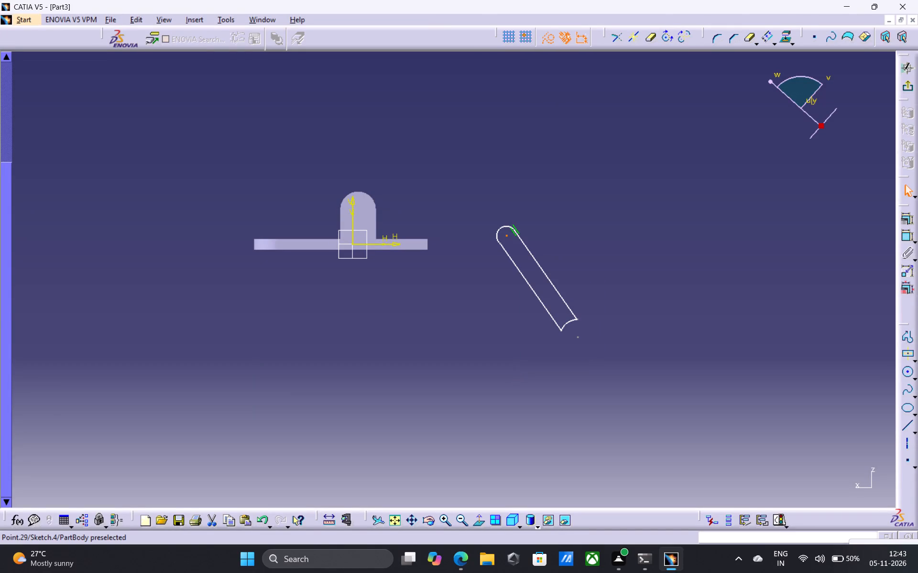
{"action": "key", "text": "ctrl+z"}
Select the whole lobe profile with its centre points and move it onto the top of the arched upright.
{"action": "left_click_drag", "start_coordinate": [511, 268], "coordinate": [514, 276]}
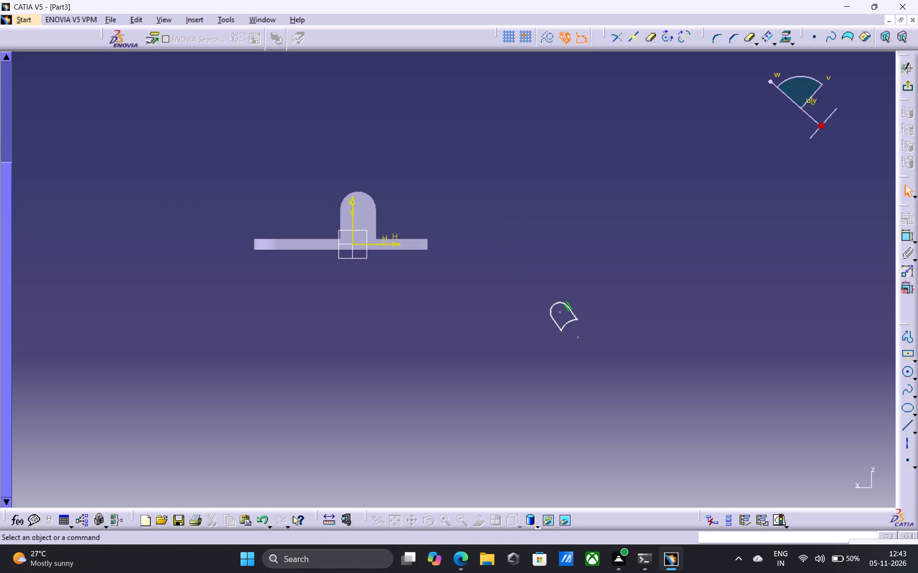
{"action": "left_click_drag", "start_coordinate": [514, 276], "coordinate": [613, 385]}
{"action": "left_click_drag", "start_coordinate": [577, 336], "coordinate": [422, 261]}
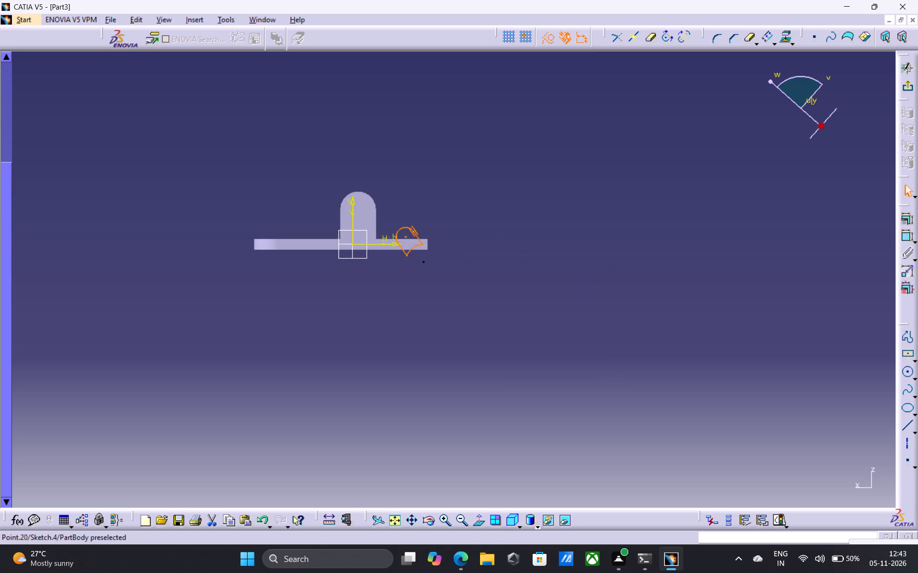
{"action": "left_click_drag", "start_coordinate": [422, 261], "coordinate": [355, 204]}
{"action": "scroll", "coordinate": [486, 217], "scroll_direction": "down", "scroll_amount": 1}
{"action": "middle_click_drag", "start_coordinate": [498, 229], "coordinate": [517, 317]}
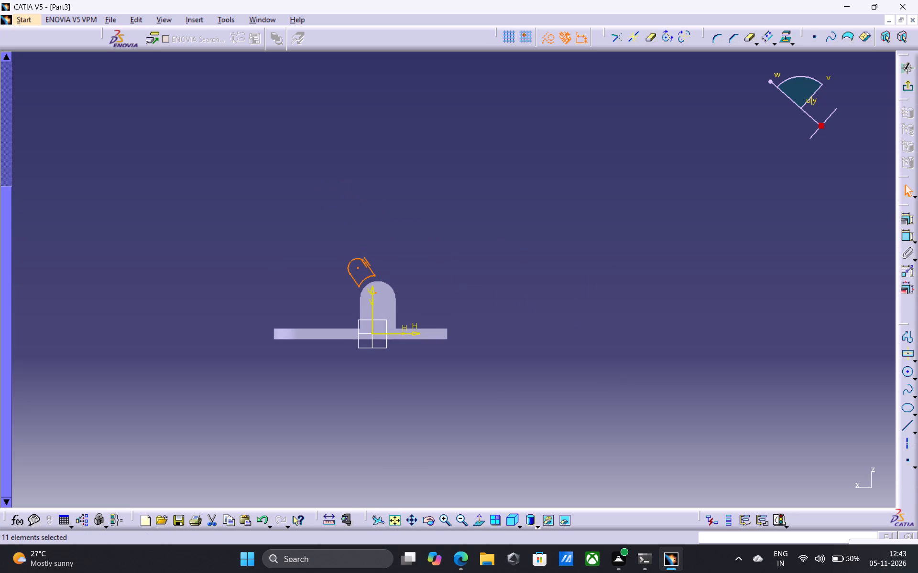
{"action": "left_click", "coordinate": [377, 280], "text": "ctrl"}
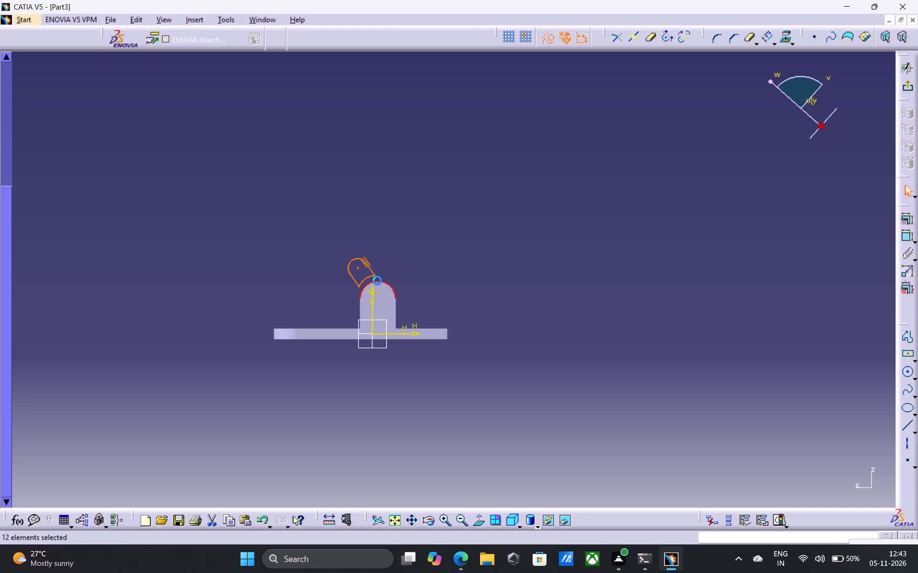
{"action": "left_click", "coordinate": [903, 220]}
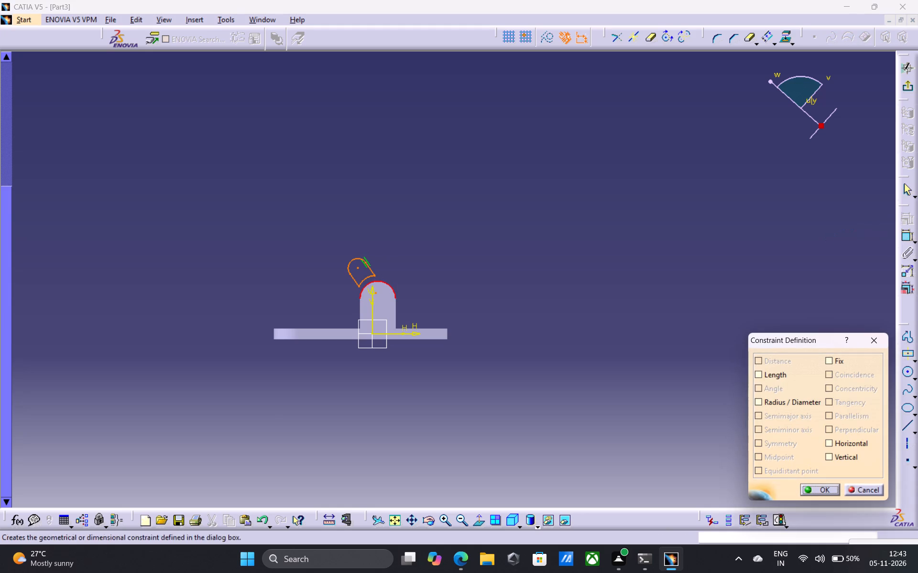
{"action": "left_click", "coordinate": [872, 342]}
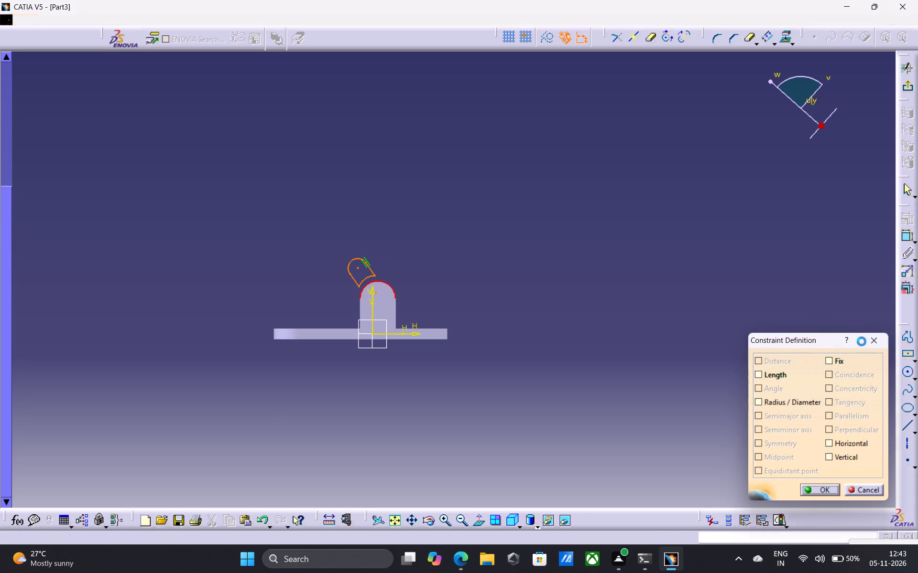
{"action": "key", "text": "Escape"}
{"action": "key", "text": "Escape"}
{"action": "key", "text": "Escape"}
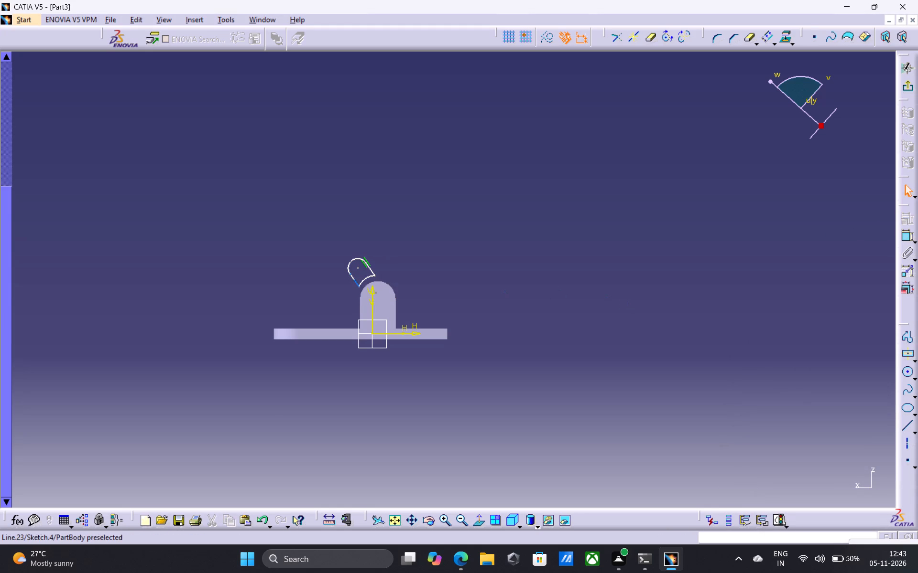
Constrain the lobe profile's concave lower arc coincident with the upright's arched top edge.
{"action": "left_click", "coordinate": [365, 279]}
{"action": "left_click", "coordinate": [380, 282], "text": "ctrl"}
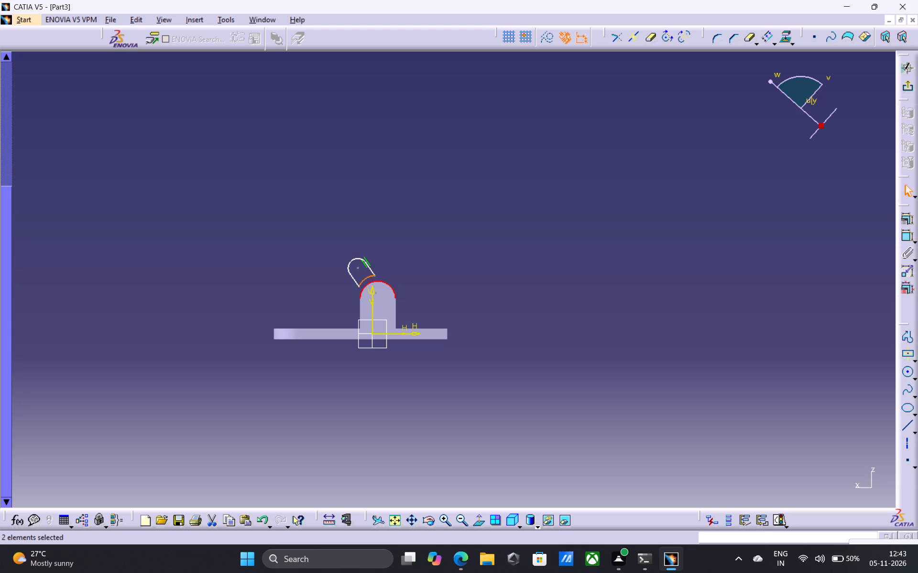
{"action": "left_click", "coordinate": [908, 221]}
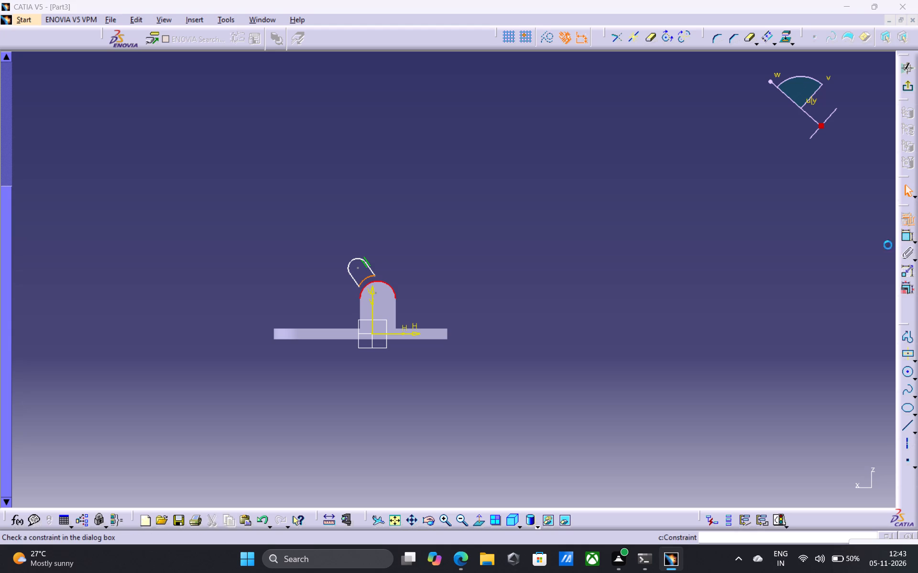
{"action": "left_click", "coordinate": [829, 373]}
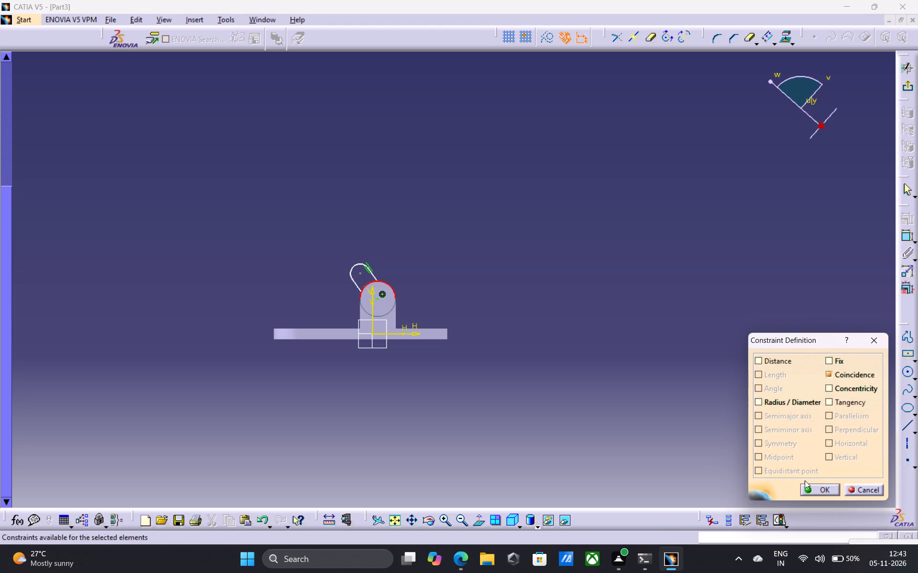
{"action": "left_click", "coordinate": [817, 486]}
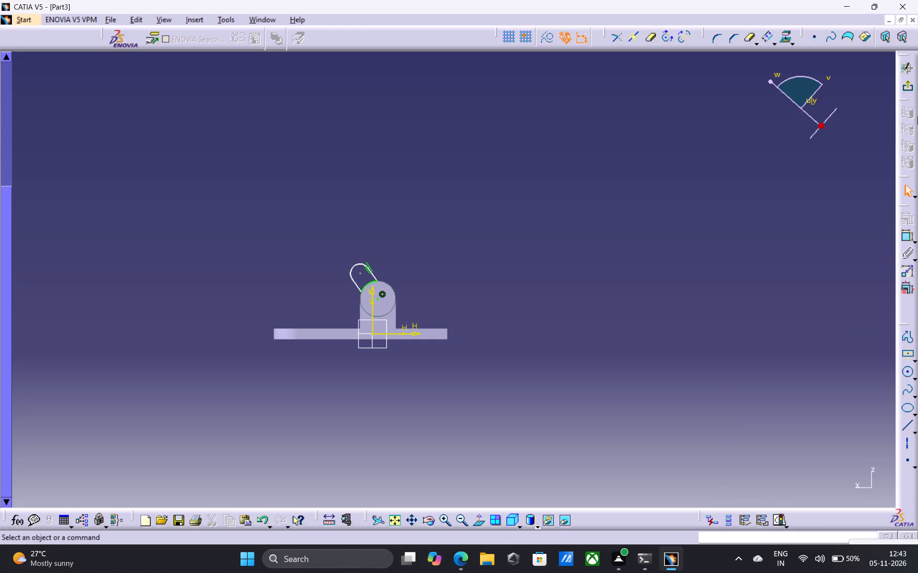
Exit the sketch and pad the lobe profile with a length of 6 mm and mirrored extent.
{"action": "left_click", "coordinate": [905, 88]}
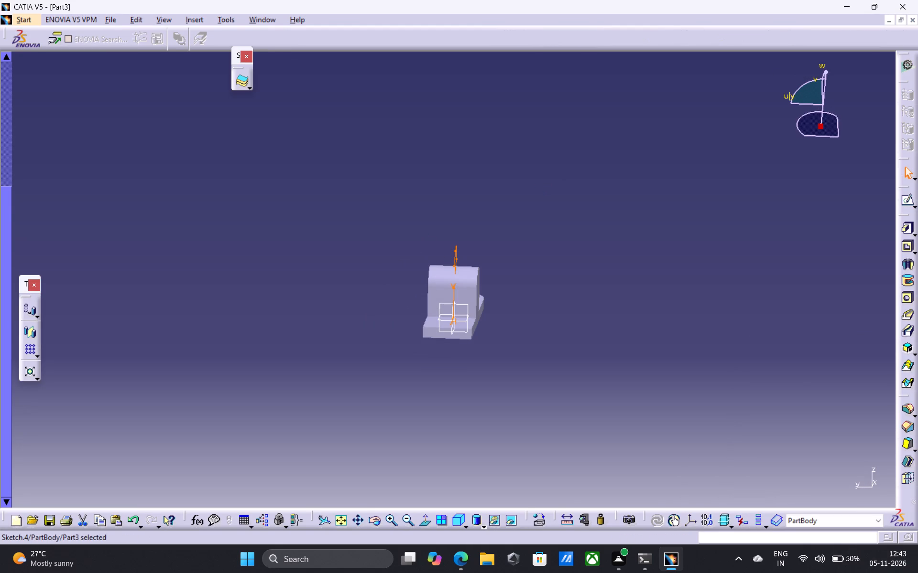
{"action": "left_click", "coordinate": [372, 521]}
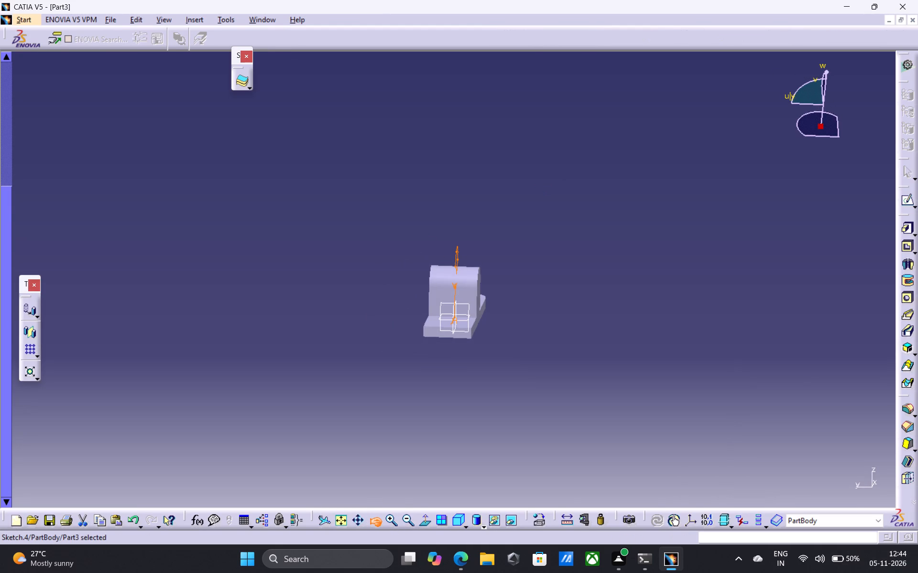
{"action": "left_click_drag", "start_coordinate": [431, 413], "coordinate": [538, 302]}
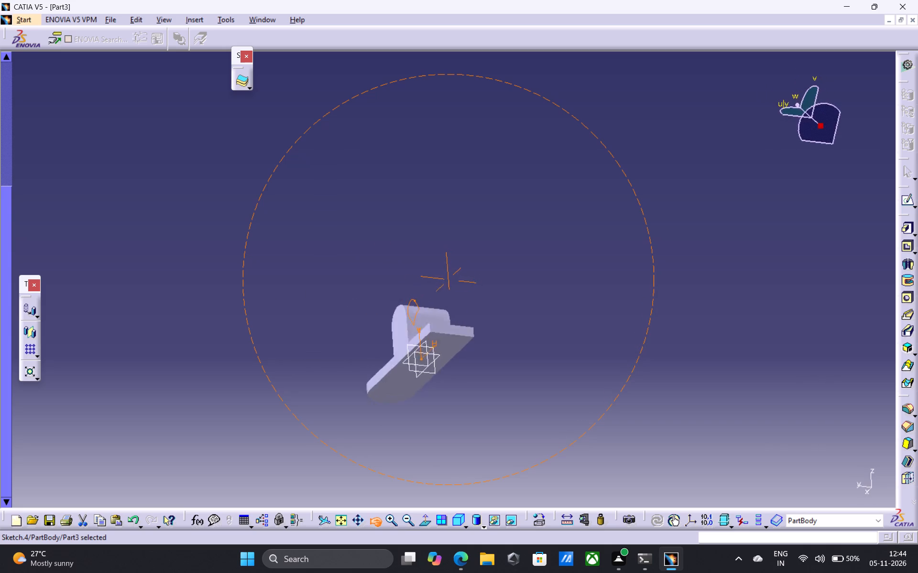
{"action": "left_click_drag", "start_coordinate": [538, 302], "coordinate": [624, 325]}
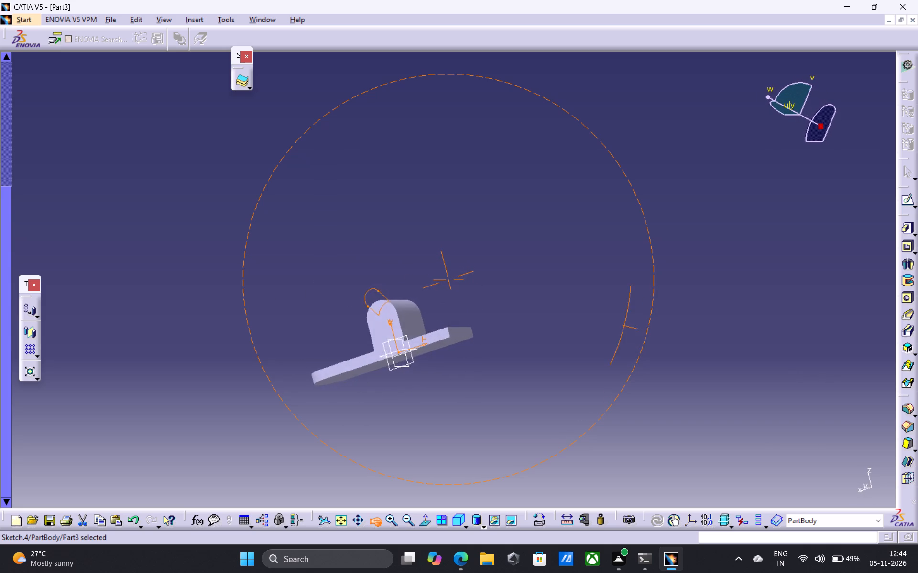
{"action": "left_click_drag", "start_coordinate": [624, 325], "coordinate": [651, 345]}
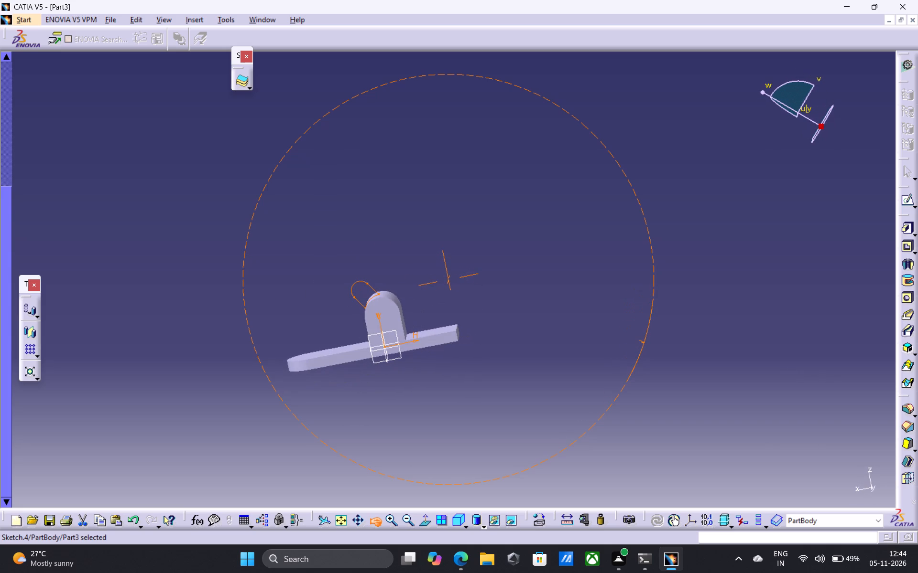
{"action": "left_click_drag", "start_coordinate": [651, 345], "coordinate": [616, 373]}
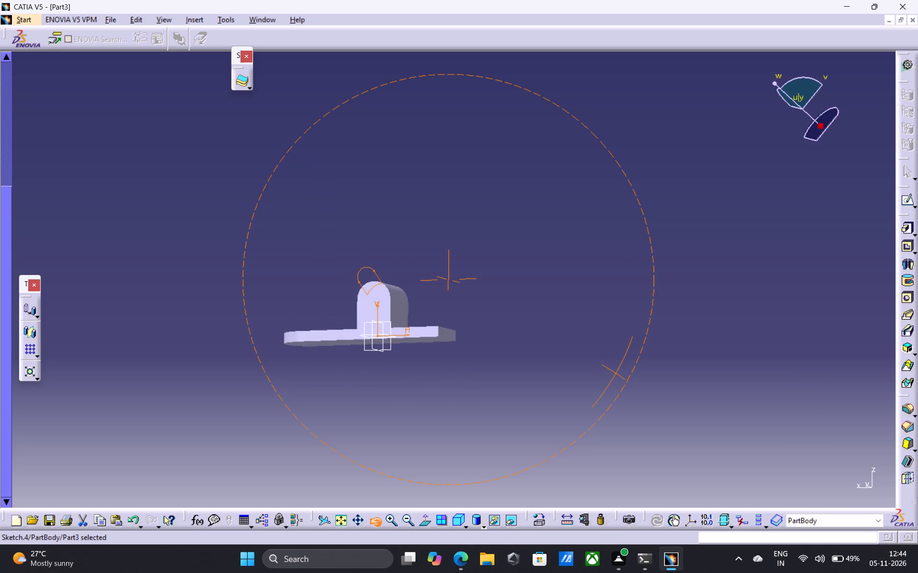
{"action": "left_click_drag", "start_coordinate": [616, 373], "coordinate": [640, 385]}
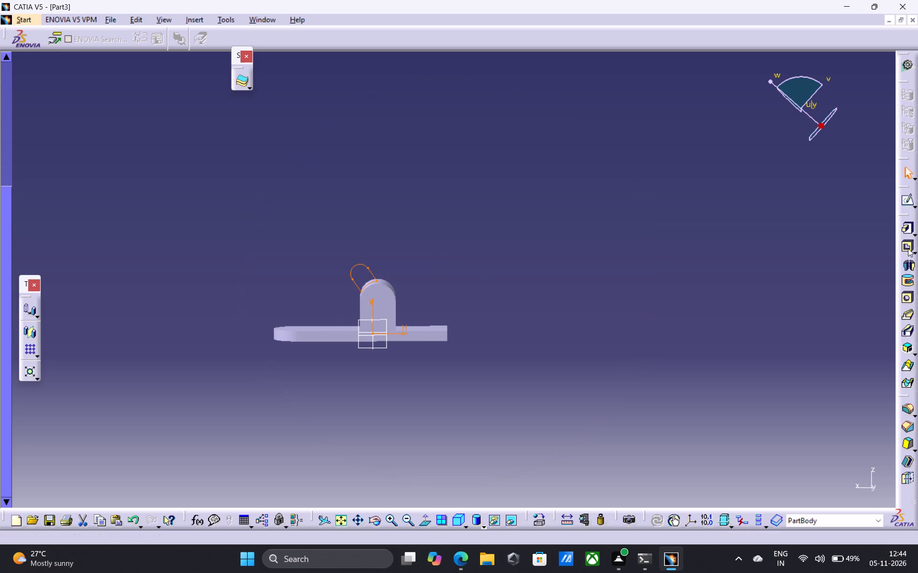
{"action": "left_click", "coordinate": [908, 228]}
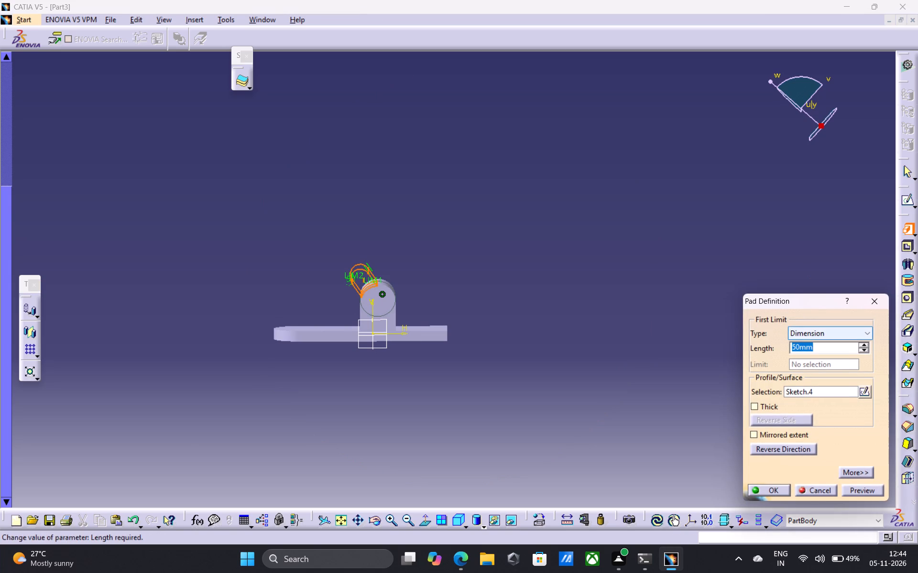
{"action": "left_click", "coordinate": [753, 435]}
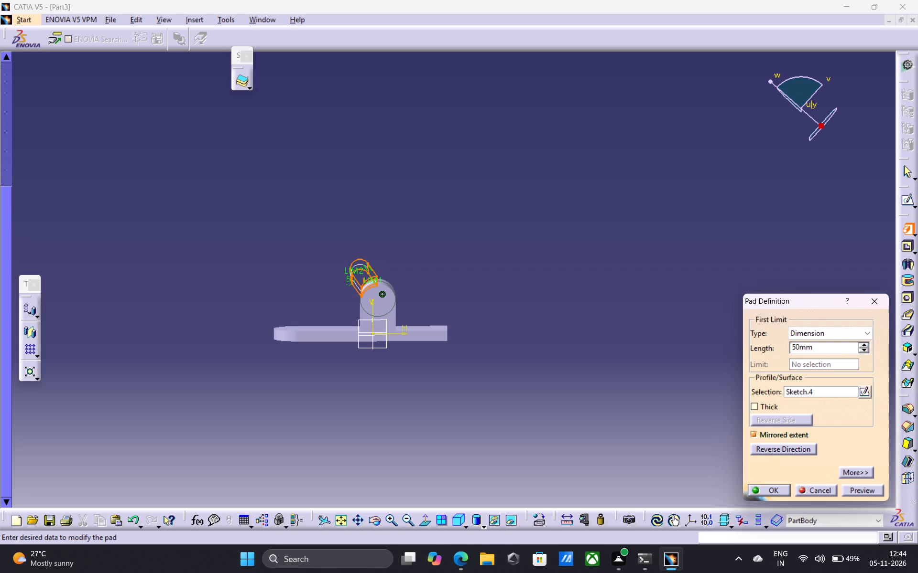
{"action": "left_click", "coordinate": [798, 348]}
{"action": "key", "text": "BackSpace"}
{"action": "key", "text": "BackSpace"}
{"action": "key", "text": "BackSpace"}
{"action": "key", "text": "6"}
{"action": "left_click", "coordinate": [860, 493]}
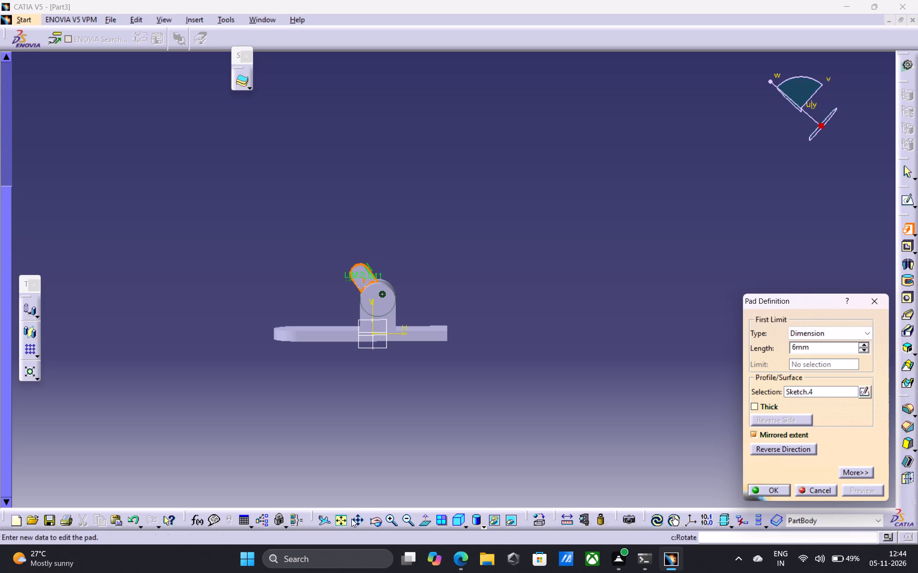
{"action": "left_click", "coordinate": [374, 521]}
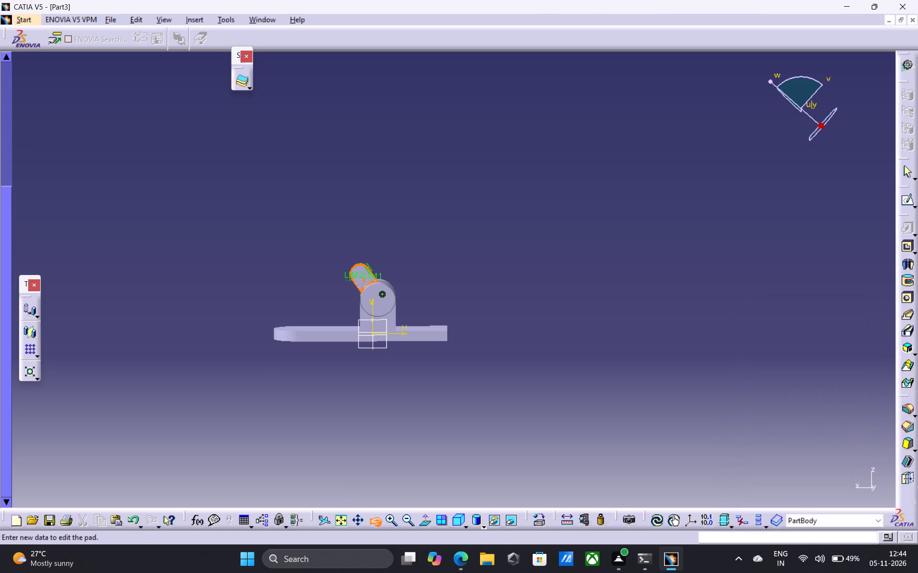
{"action": "left_click_drag", "start_coordinate": [275, 382], "coordinate": [363, 435]}
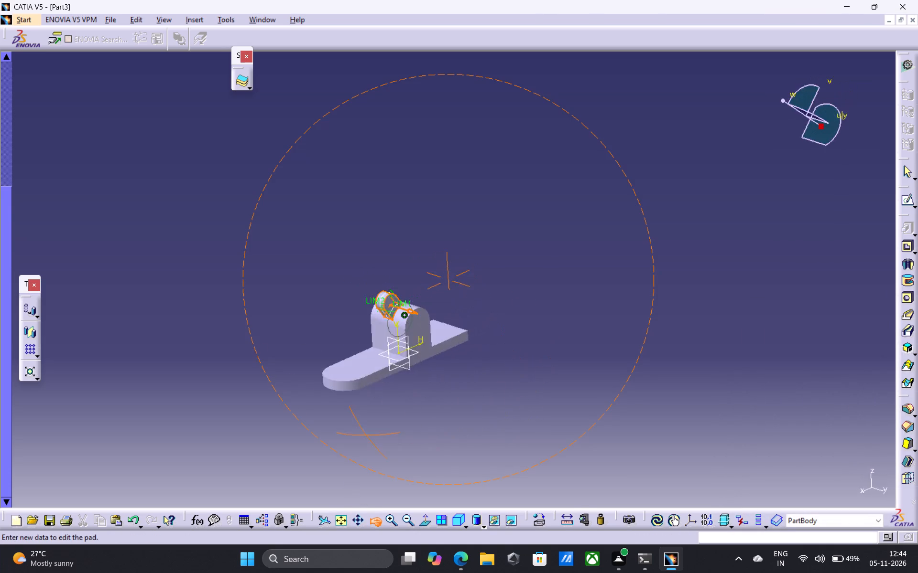
{"action": "left_click_drag", "start_coordinate": [363, 435], "coordinate": [288, 424]}
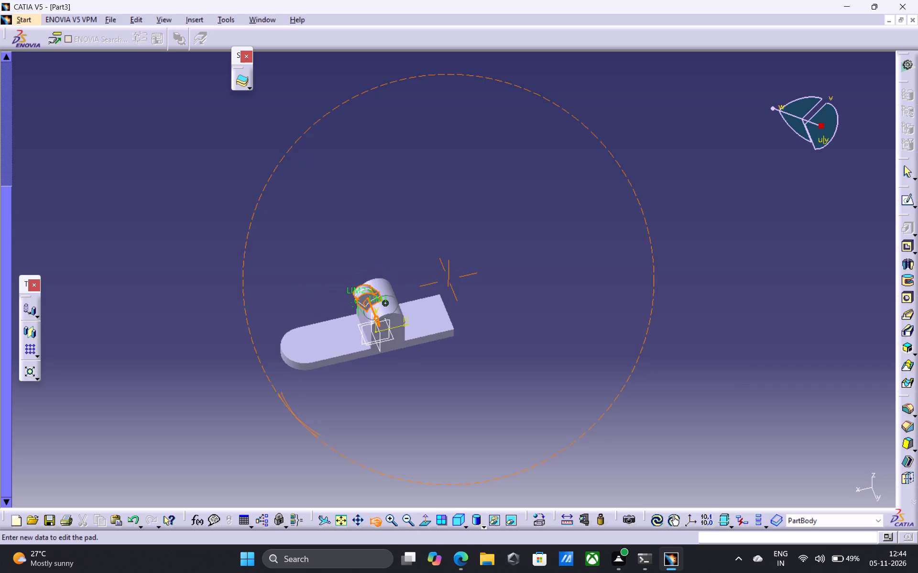
{"action": "left_click_drag", "start_coordinate": [288, 424], "coordinate": [288, 421]}
{"action": "left_click_drag", "start_coordinate": [771, 492], "coordinate": [763, 493]}
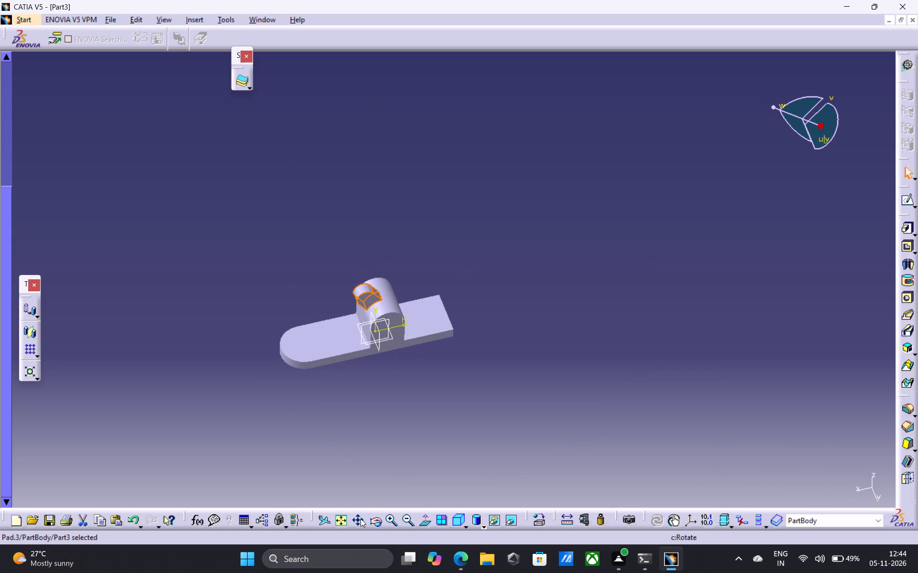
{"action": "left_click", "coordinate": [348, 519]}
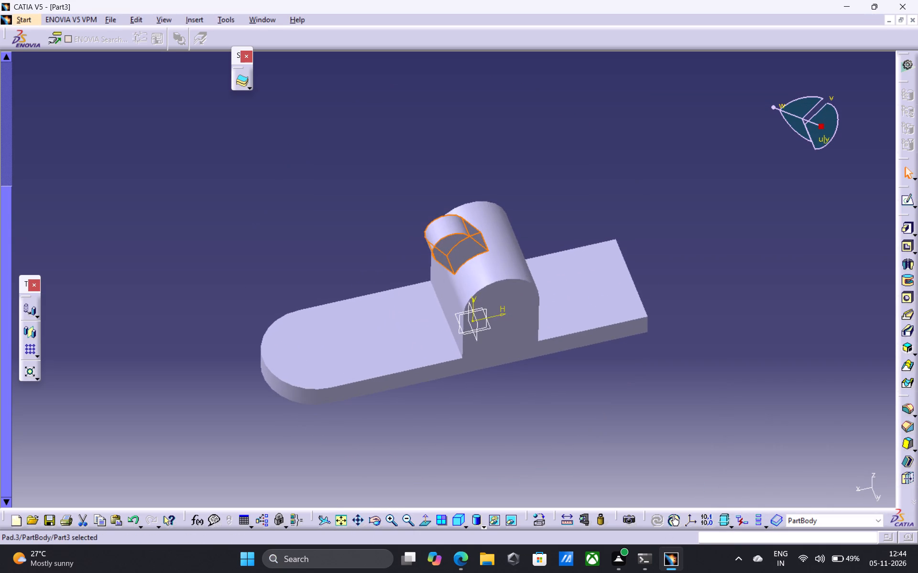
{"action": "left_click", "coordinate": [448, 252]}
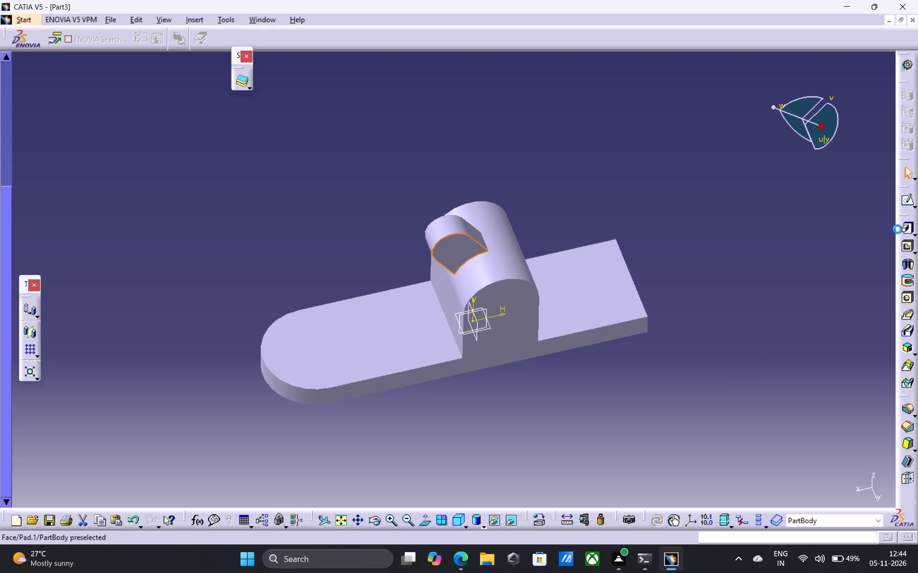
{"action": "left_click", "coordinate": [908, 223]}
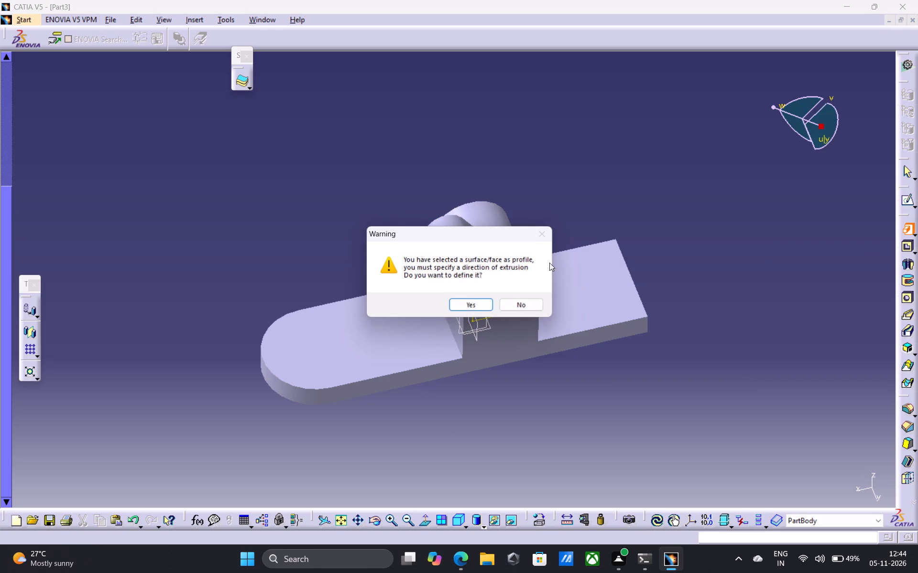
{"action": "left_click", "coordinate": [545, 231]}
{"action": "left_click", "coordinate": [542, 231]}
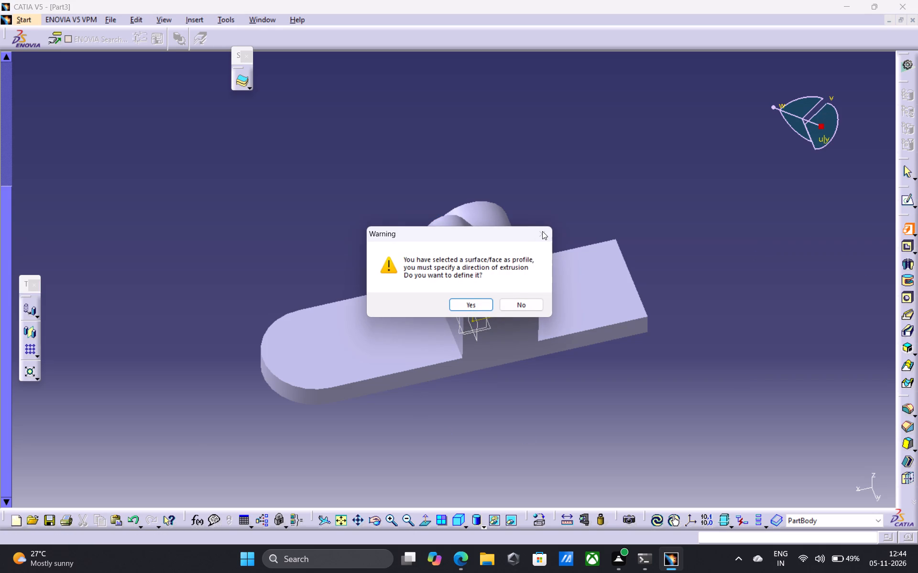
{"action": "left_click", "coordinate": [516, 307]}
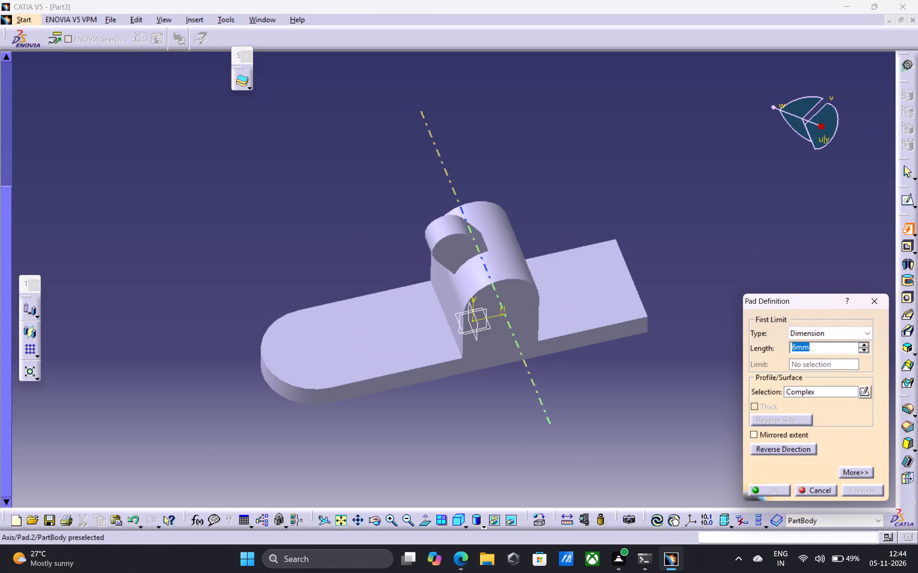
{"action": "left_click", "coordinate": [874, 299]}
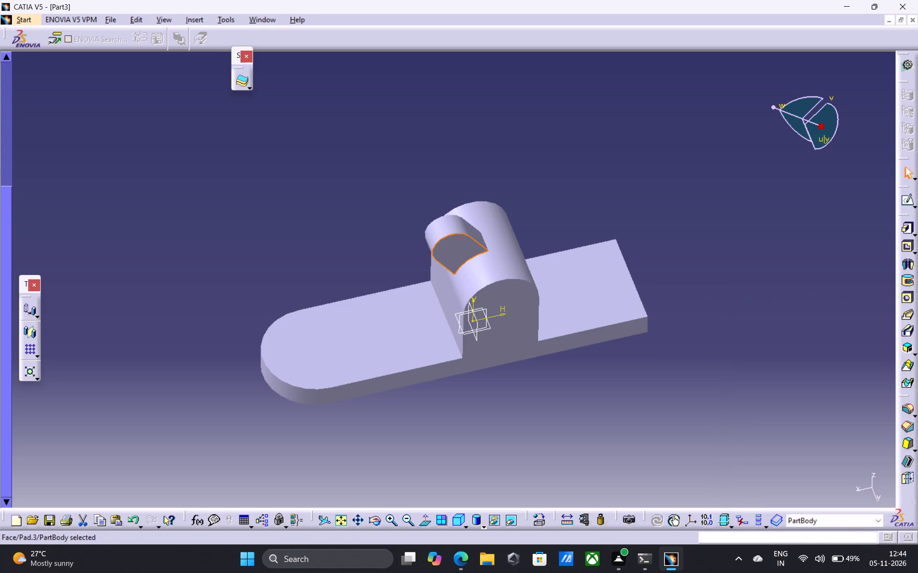
Start a sketch on the lobe's flat side face and draw a circle beside the part with a 9 mm diameter.
{"action": "left_click", "coordinate": [450, 248]}
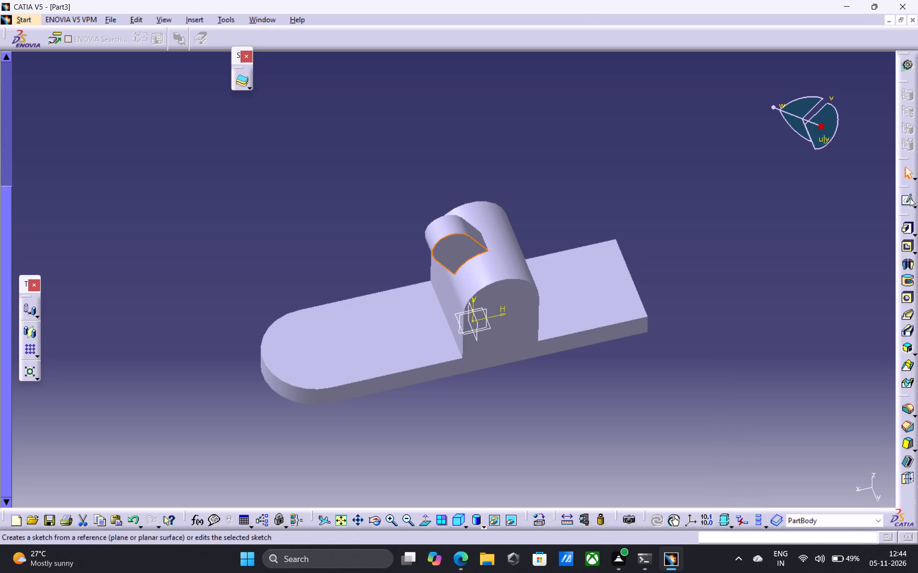
{"action": "left_click", "coordinate": [910, 198]}
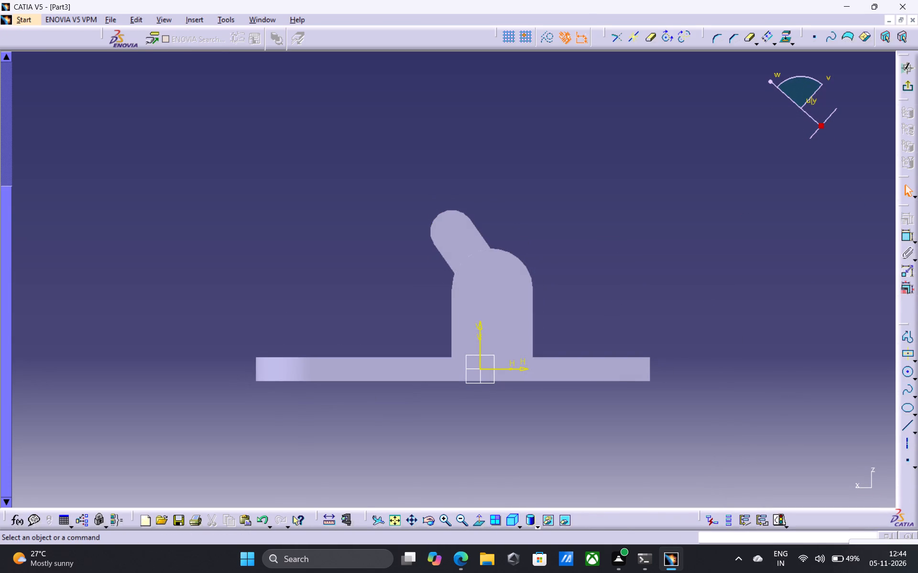
{"action": "left_click", "coordinate": [907, 371]}
{"action": "left_click_drag", "start_coordinate": [815, 429], "coordinate": [816, 434]}
{"action": "left_click", "coordinate": [820, 438]}
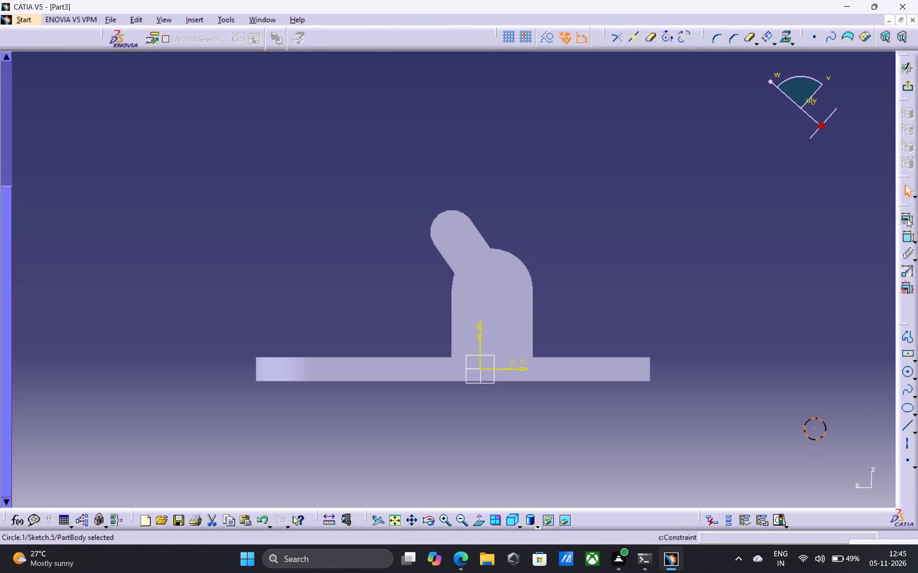
{"action": "left_click", "coordinate": [907, 234]}
{"action": "left_click", "coordinate": [856, 395]}
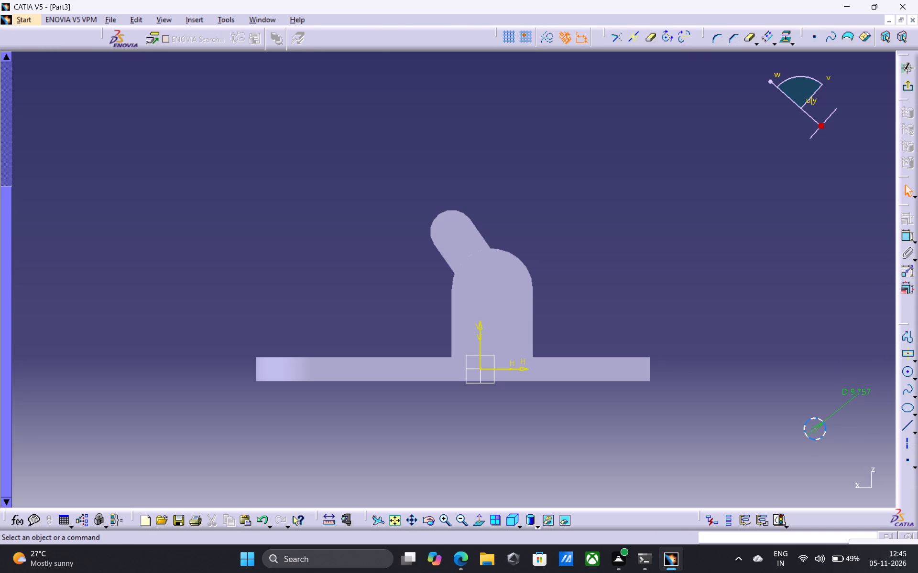
{"action": "double_click", "coordinate": [860, 388]}
{"action": "key", "text": "9"}
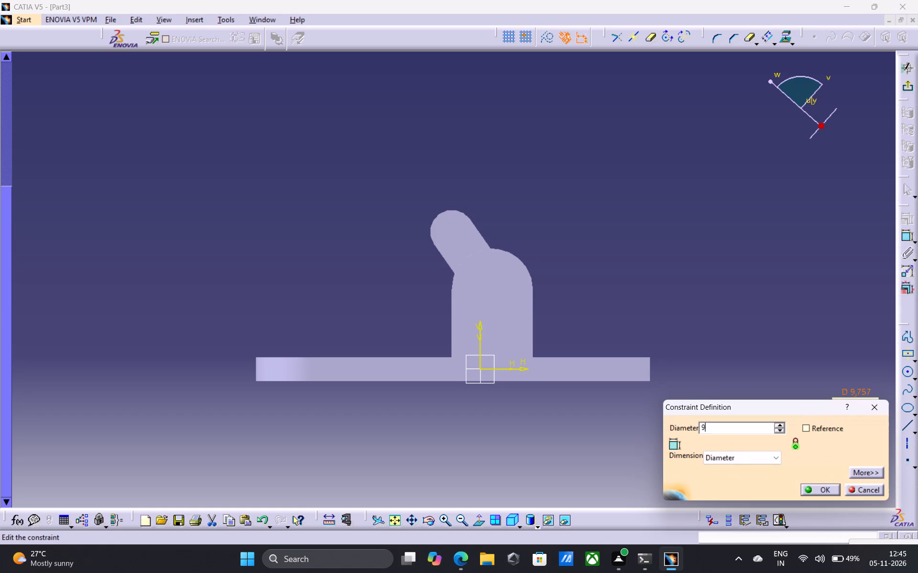
{"action": "key", "text": "Return"}
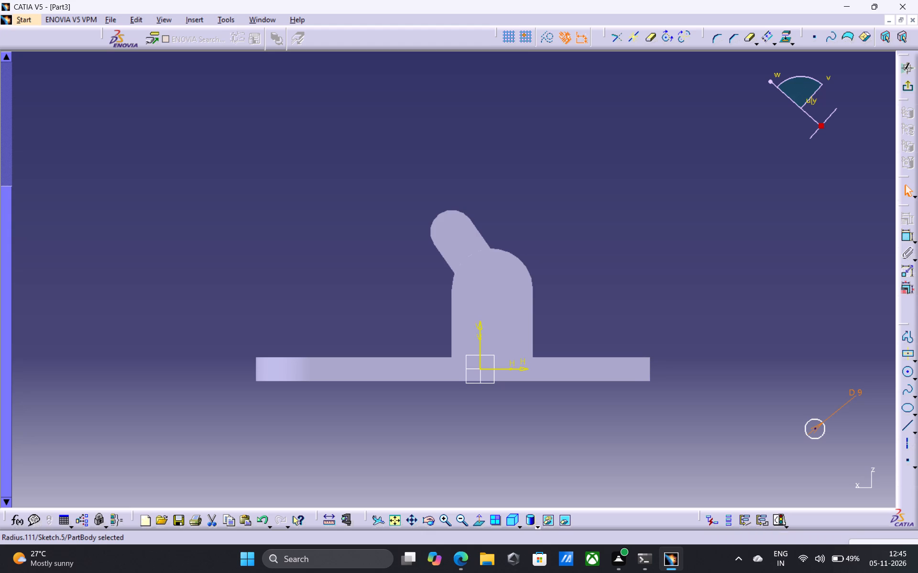
Move the 9 mm circle onto the centre of the lobe's rounded end.
{"action": "left_click_drag", "start_coordinate": [817, 425], "coordinate": [848, 389]}
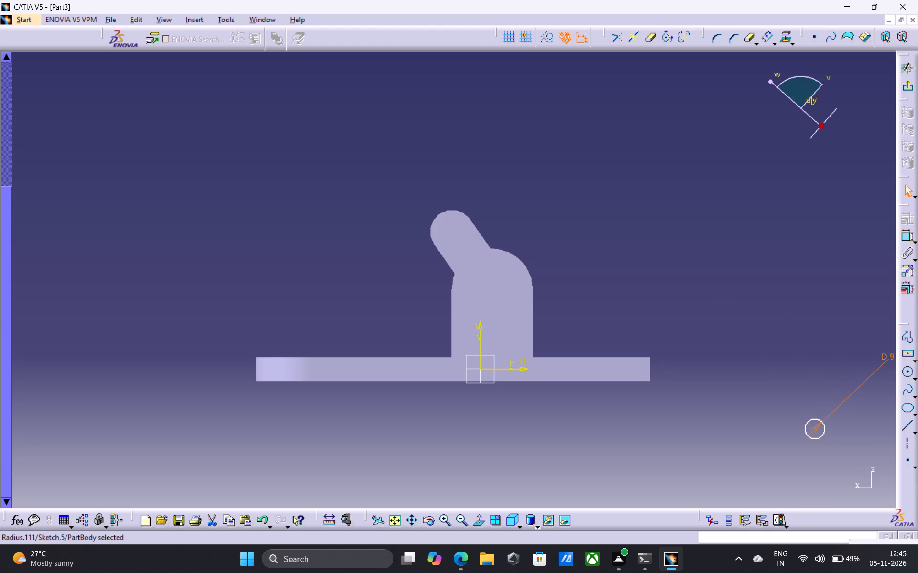
{"action": "left_click_drag", "start_coordinate": [848, 389], "coordinate": [849, 389]}
{"action": "left_click_drag", "start_coordinate": [823, 436], "coordinate": [546, 294]}
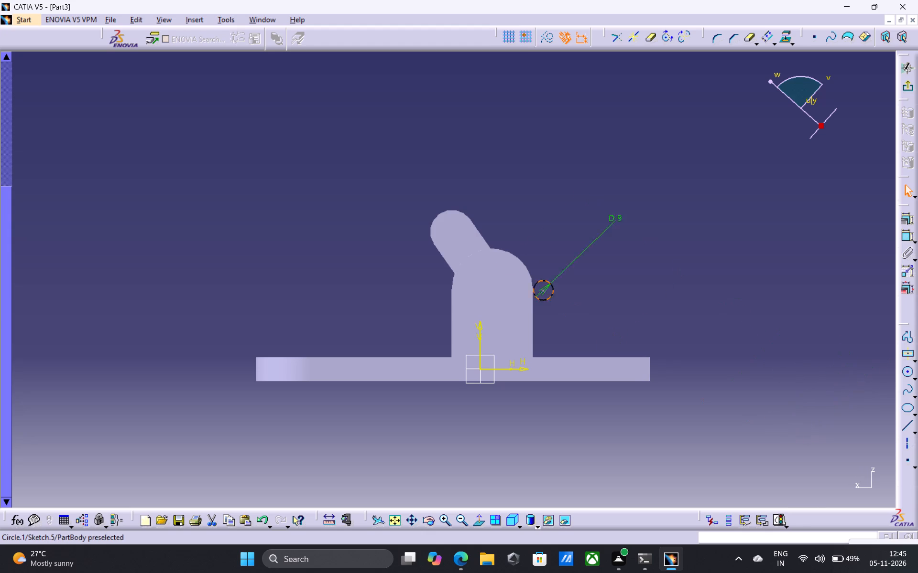
{"action": "left_click_drag", "start_coordinate": [546, 294], "coordinate": [459, 238]}
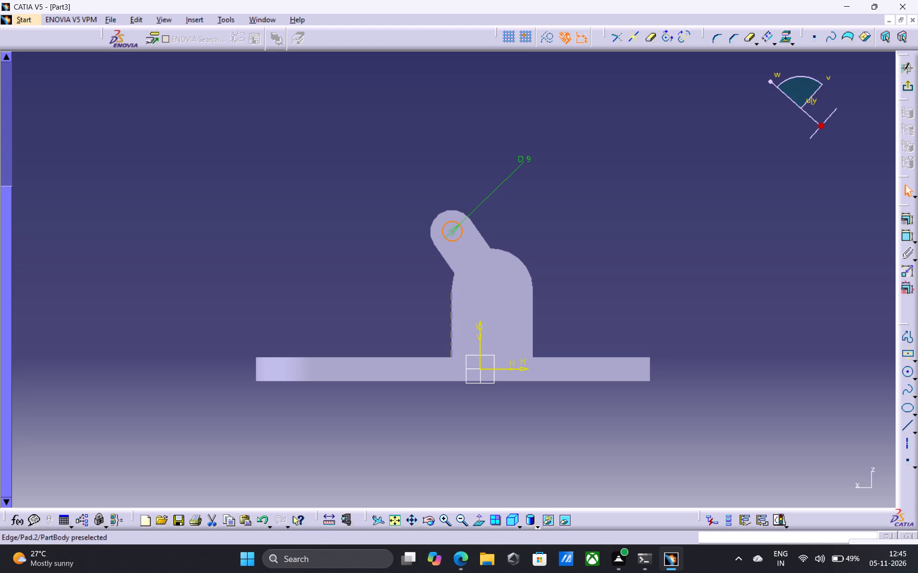
Constrain the 9 mm circle concentric with the lobe's rounded end.
{"action": "left_click", "coordinate": [436, 218], "text": "ctrl"}
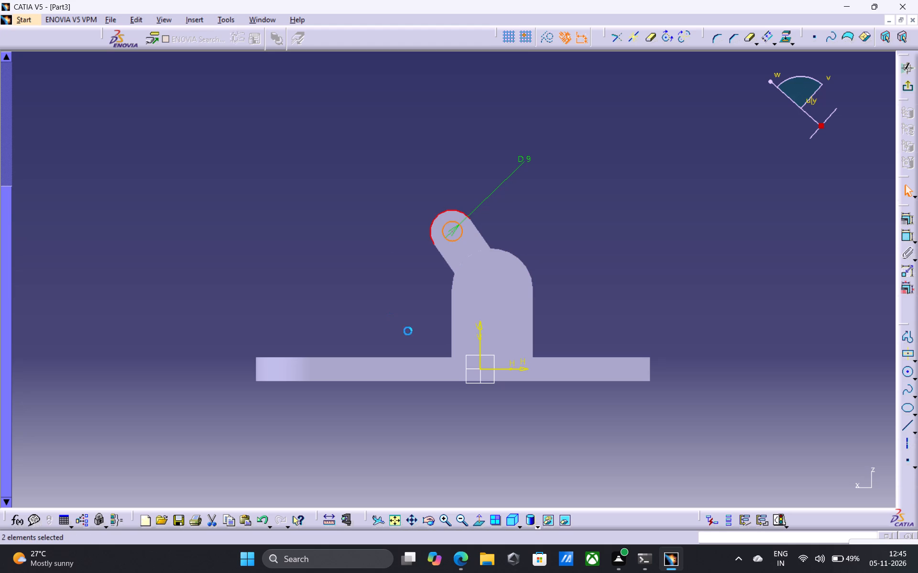
{"action": "left_click", "coordinate": [908, 218]}
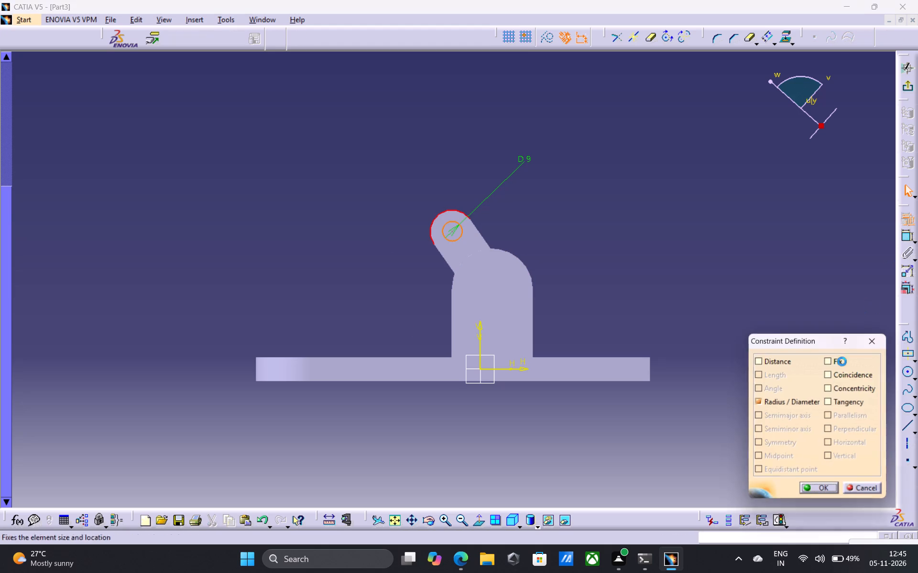
{"action": "left_click", "coordinate": [828, 385]}
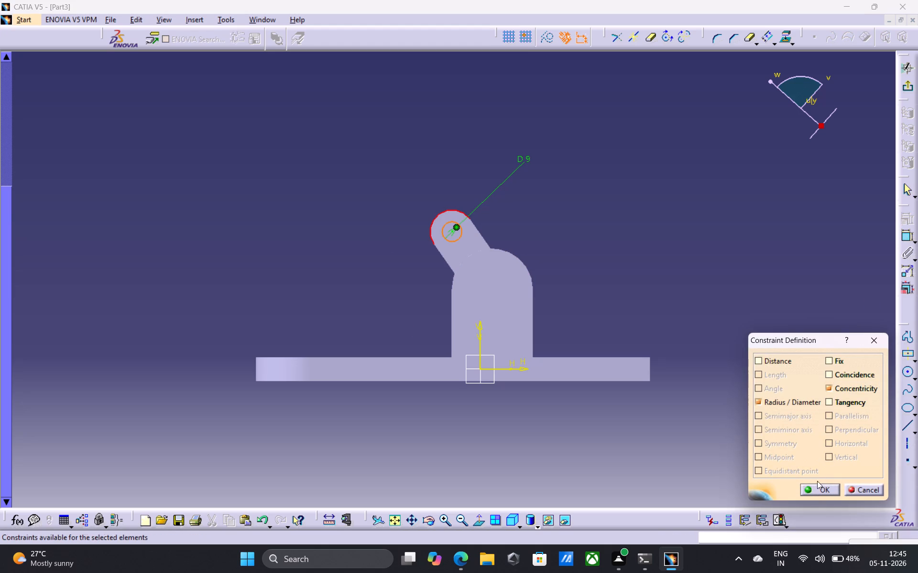
{"action": "left_click", "coordinate": [818, 490]}
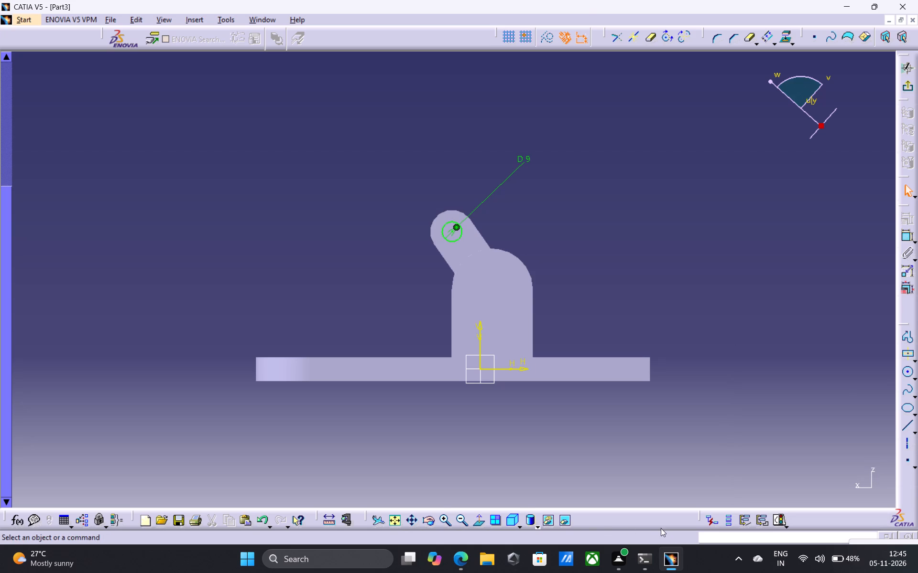
Draw a circle in the empty area beside the part and set its diameter to 22 mm.
{"action": "middle_click_drag", "start_coordinate": [660, 528], "coordinate": [516, 423]}
{"action": "middle_click_drag", "start_coordinate": [582, 435], "coordinate": [440, 383]}
{"action": "left_click", "coordinate": [908, 373]}
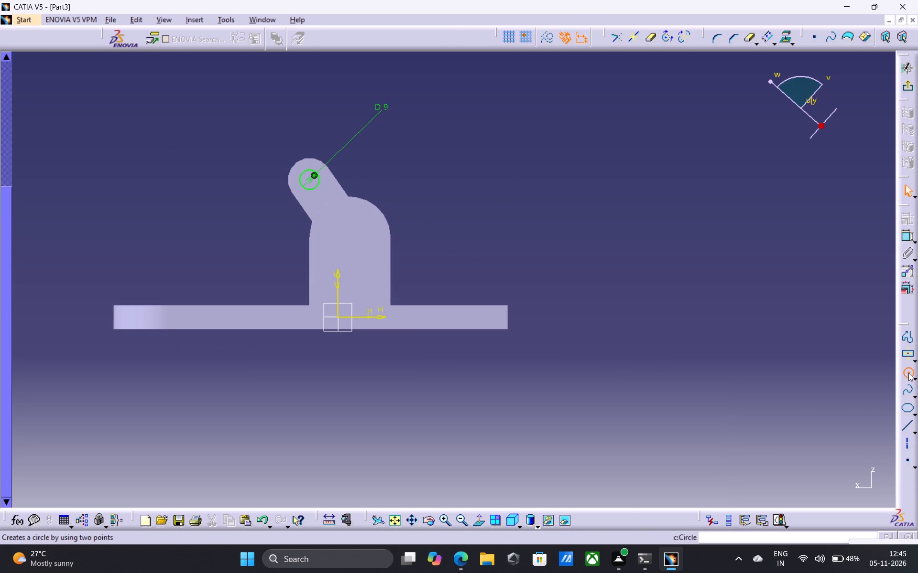
{"action": "left_click", "coordinate": [730, 372]}
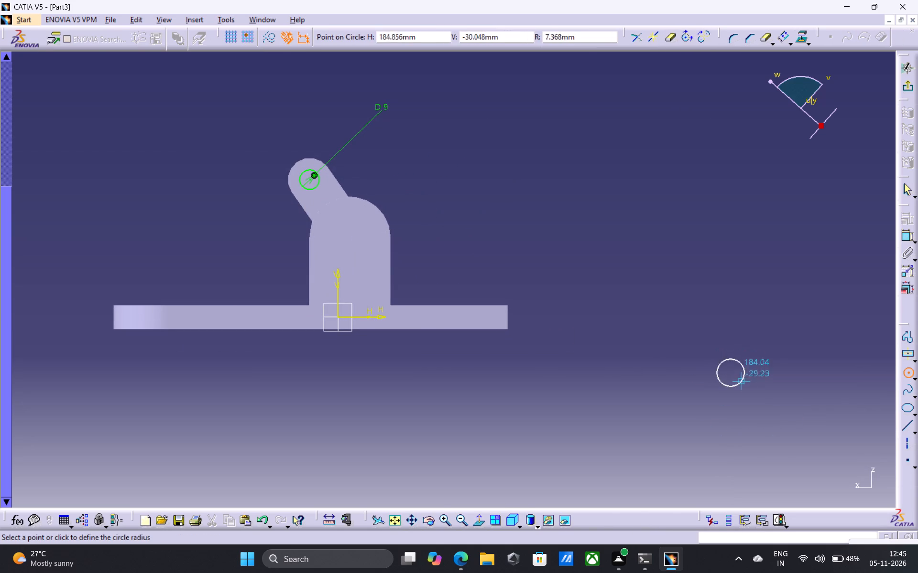
{"action": "left_click", "coordinate": [753, 390]}
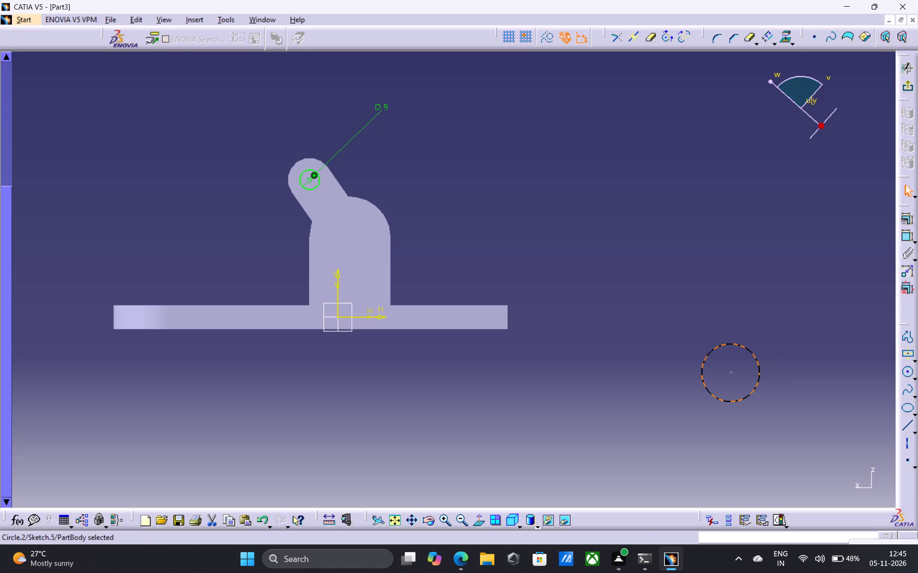
{"action": "left_click", "coordinate": [907, 237]}
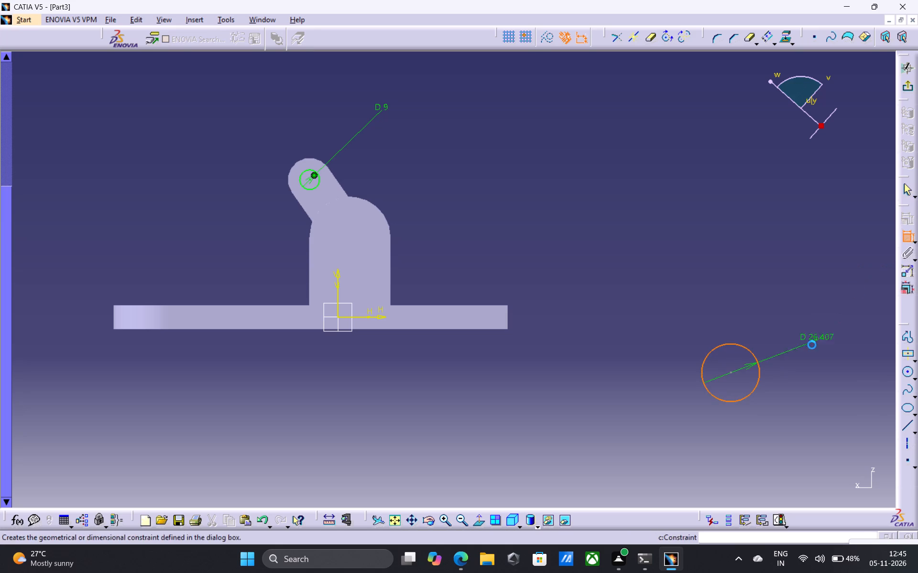
{"action": "left_click", "coordinate": [809, 349]}
{"action": "double_click", "coordinate": [813, 344]}
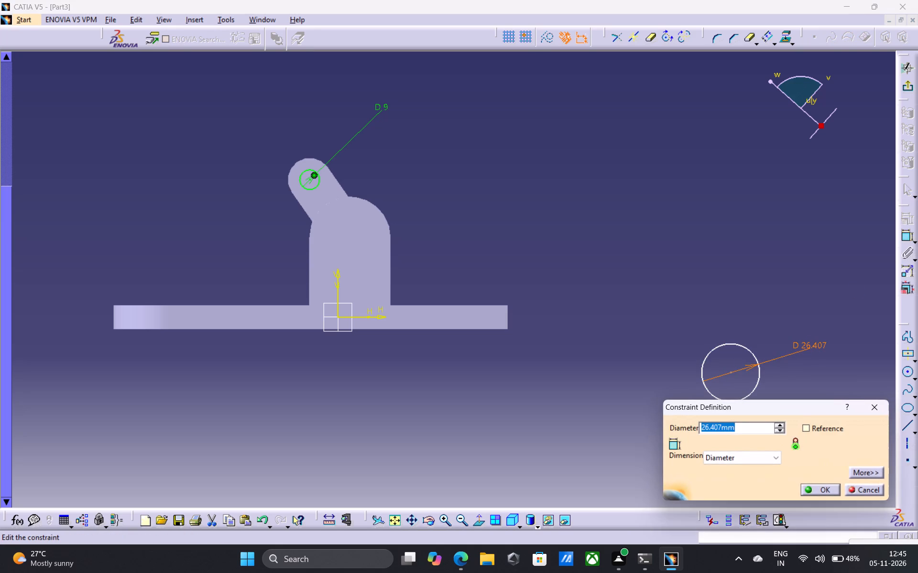
{"action": "type", "text": "22"}
{"action": "key", "text": "Return"}
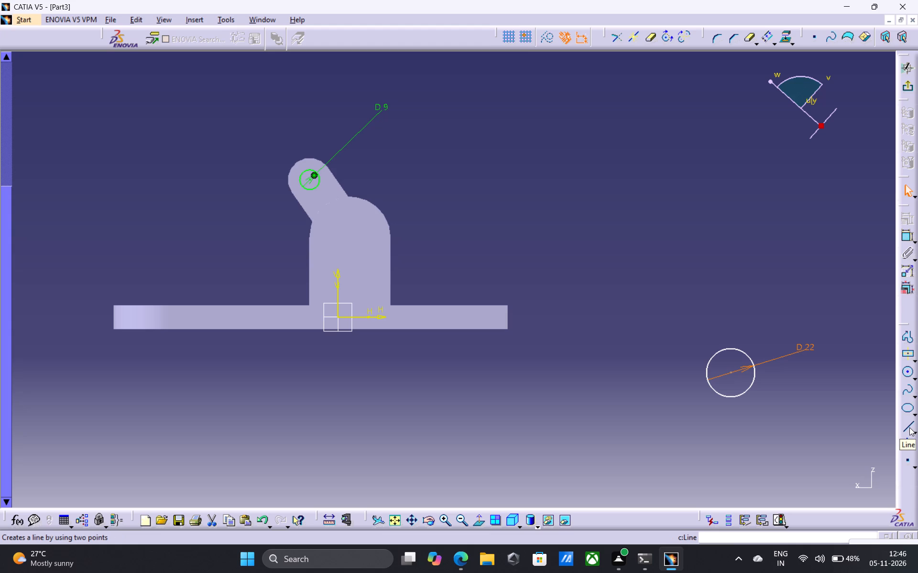
Draw a horizontal line just below the 22 mm circle and constrain it tangent to the circle.
{"action": "left_click", "coordinate": [907, 427]}
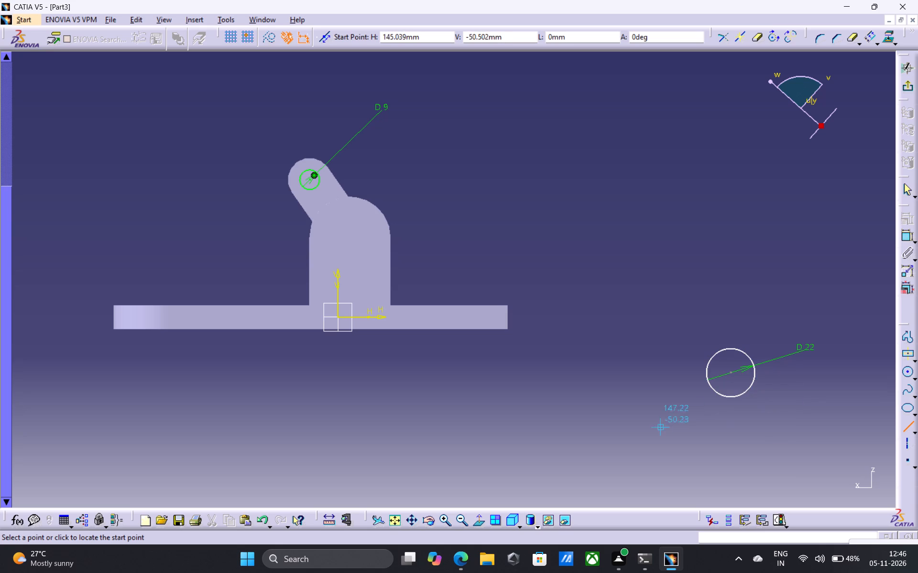
{"action": "left_click", "coordinate": [651, 412]}
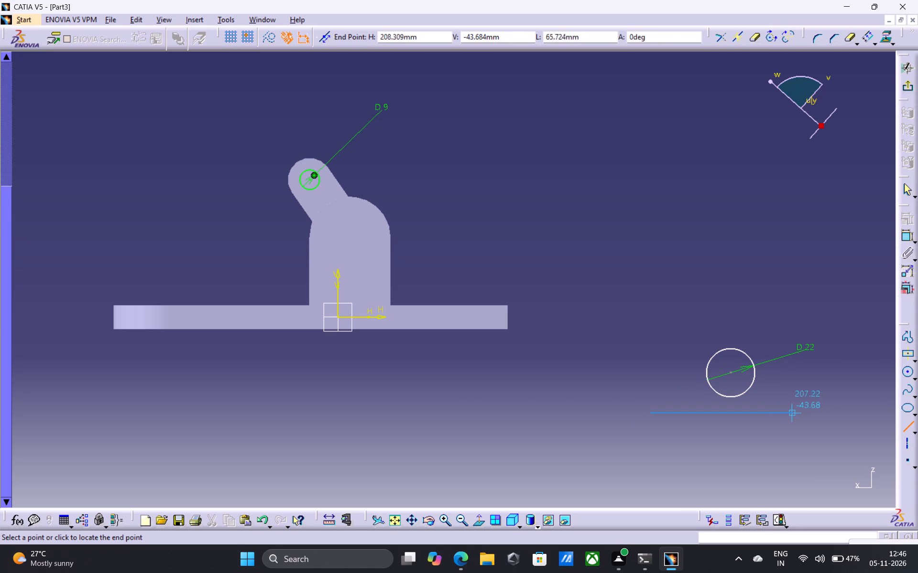
{"action": "left_click", "coordinate": [799, 414]}
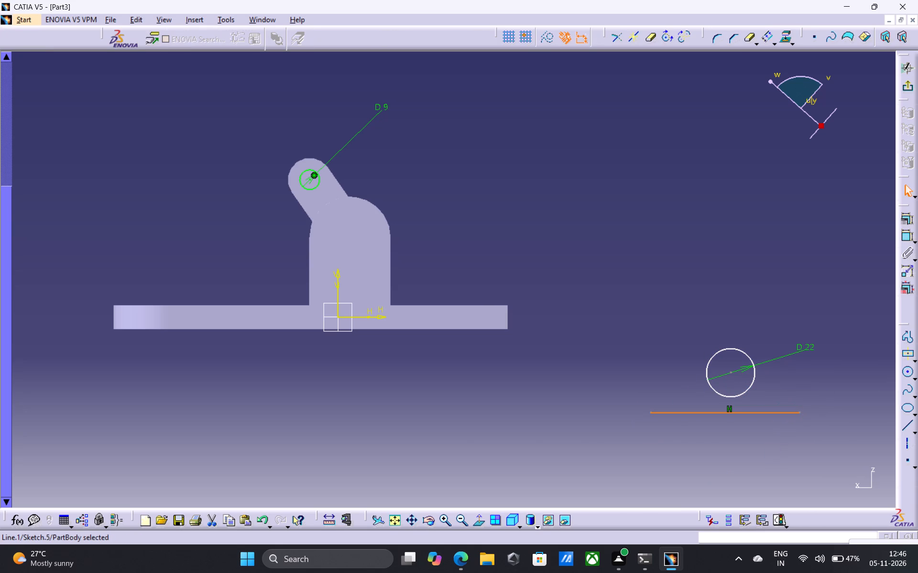
{"action": "left_click", "coordinate": [742, 395], "text": "ctrl"}
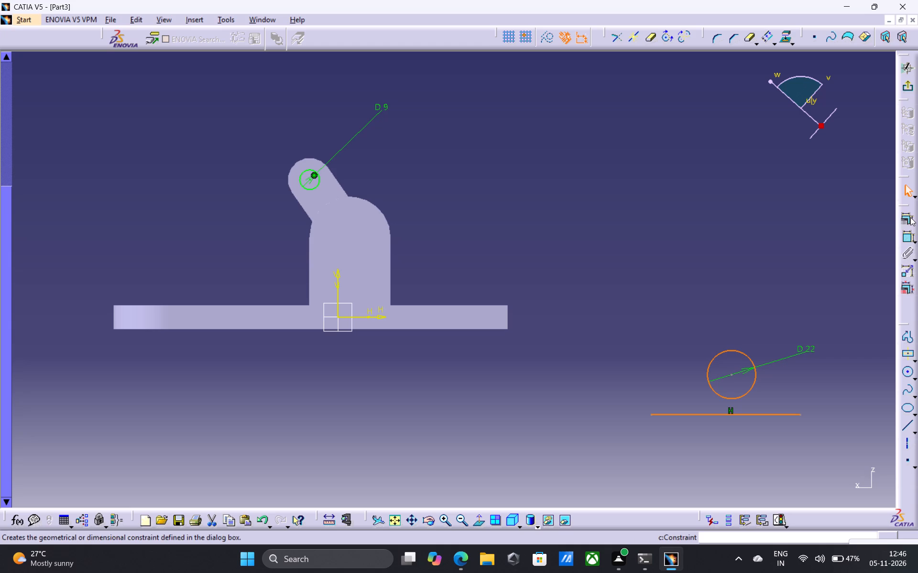
{"action": "left_click", "coordinate": [910, 217]}
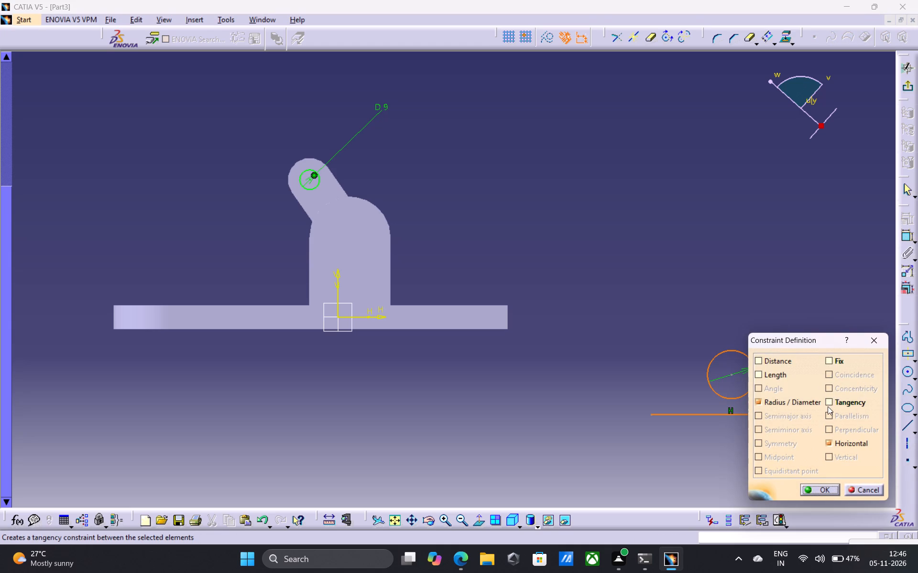
{"action": "left_click", "coordinate": [828, 399]}
{"action": "left_click", "coordinate": [817, 490]}
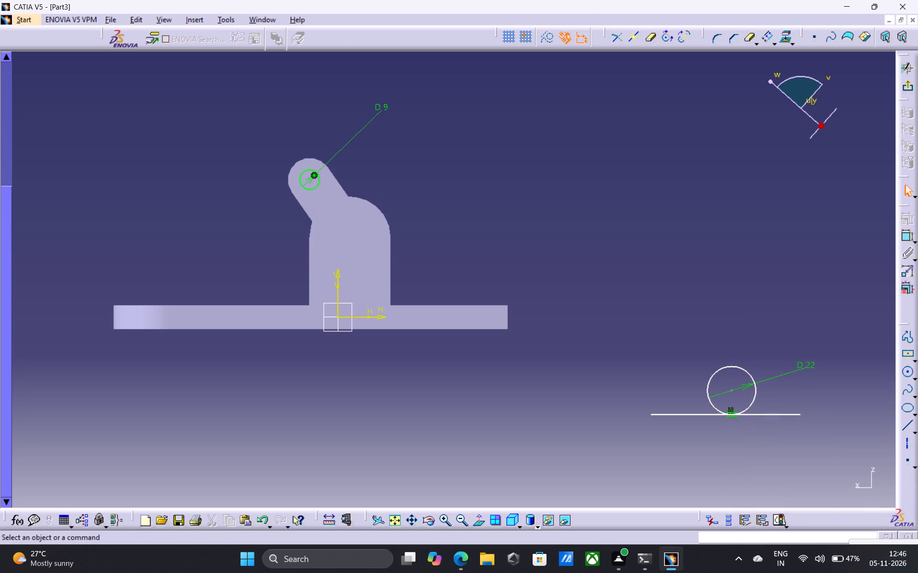
Offset the tangent line 6 mm downward, away from the circle, and delete the original tangent line.
{"action": "left_click", "coordinate": [770, 414]}
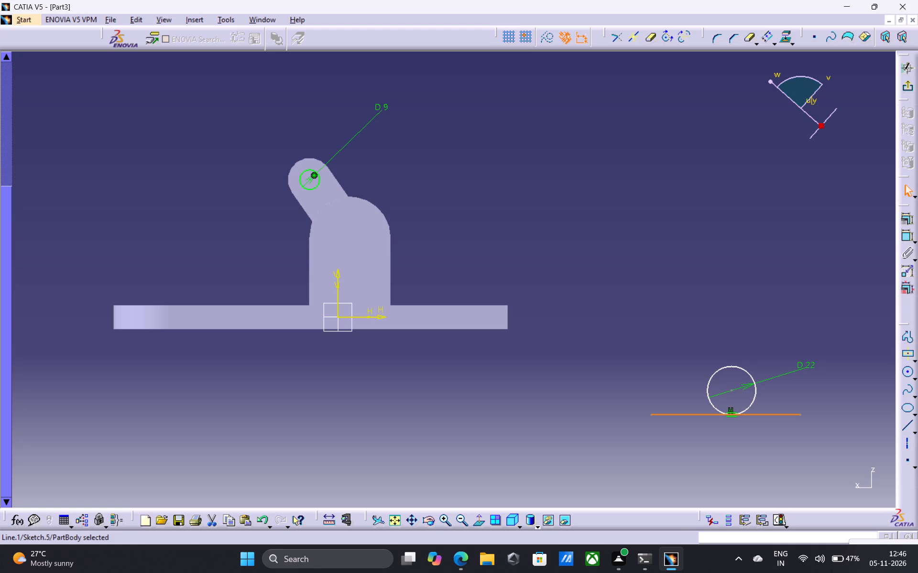
{"action": "left_click", "coordinate": [767, 39]}
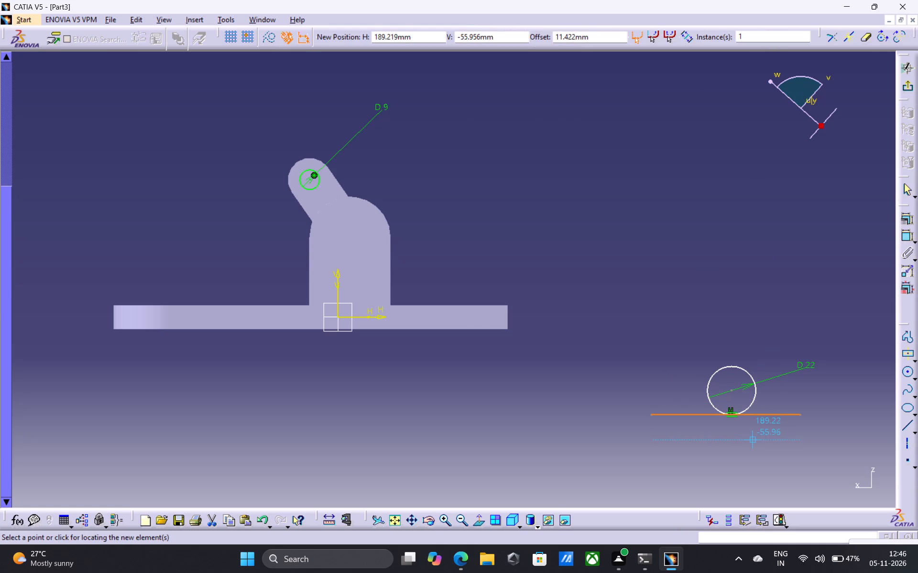
{"action": "key", "text": "Tab"}
{"action": "key", "text": "Tab"}
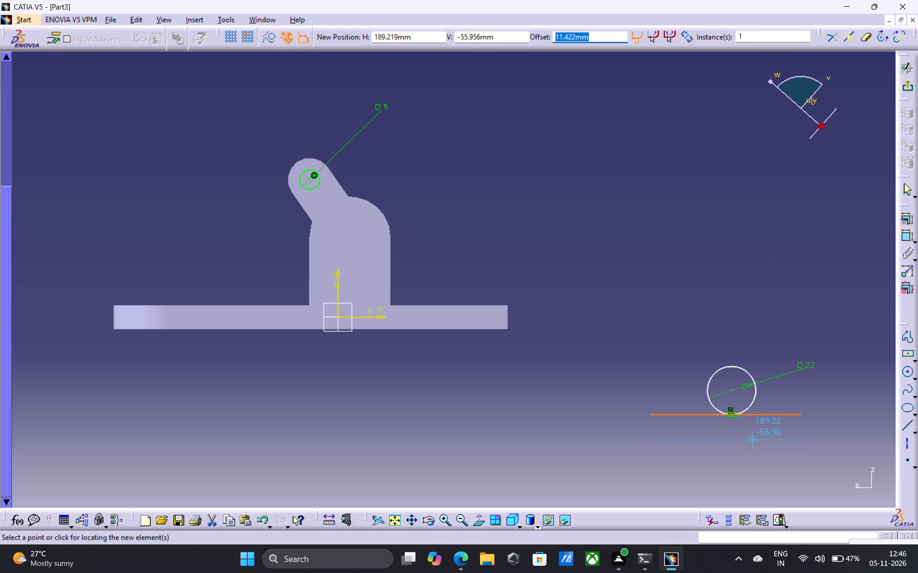
{"action": "key", "text": "6"}
{"action": "key", "text": "Return"}
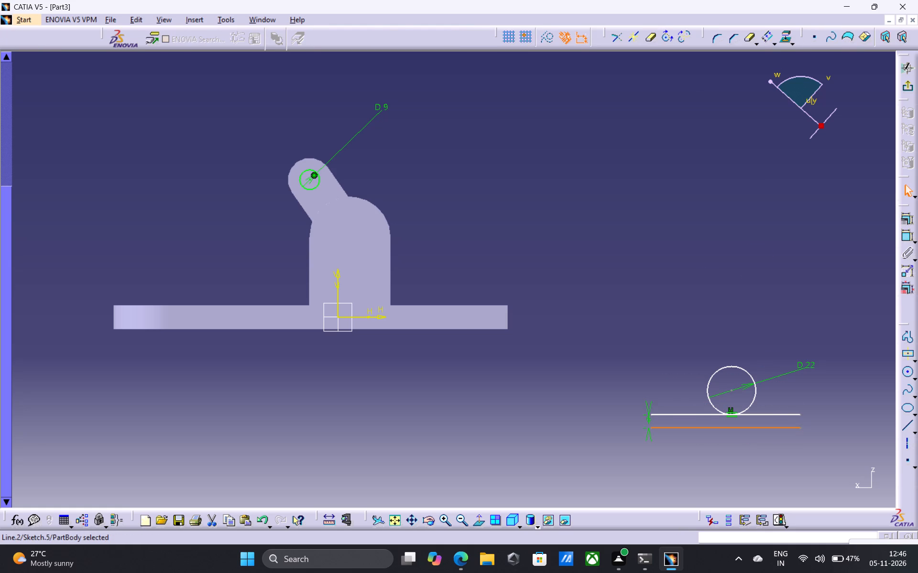
{"action": "left_click", "coordinate": [682, 414]}
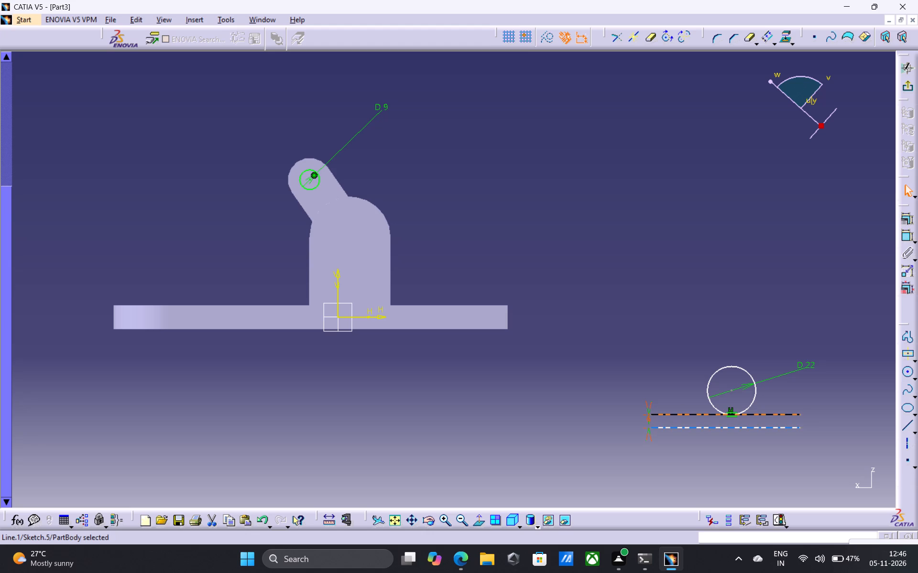
{"action": "key", "text": "Delete"}
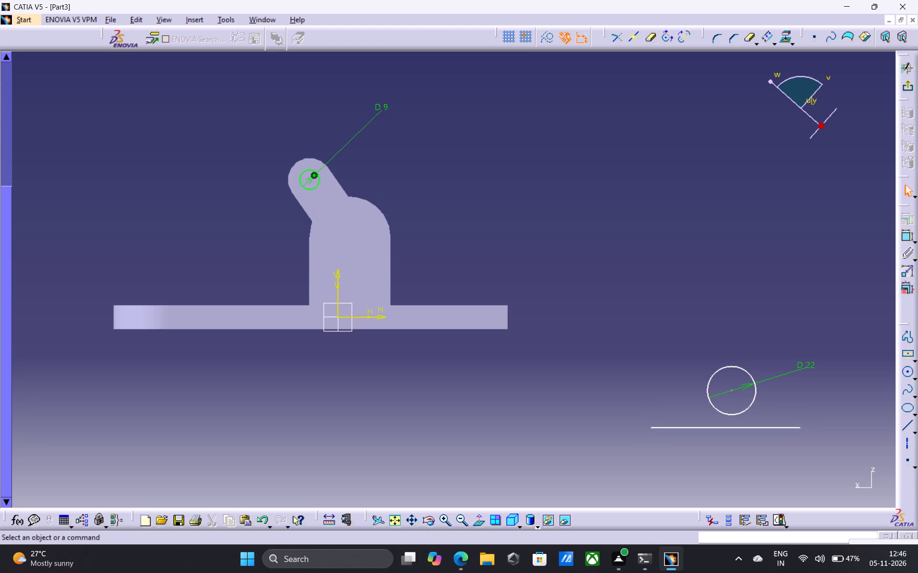
Draw a vertical line about 29 mm long from the 22 mm circle's centre down past the horizontal line.
{"action": "left_click", "coordinate": [904, 427]}
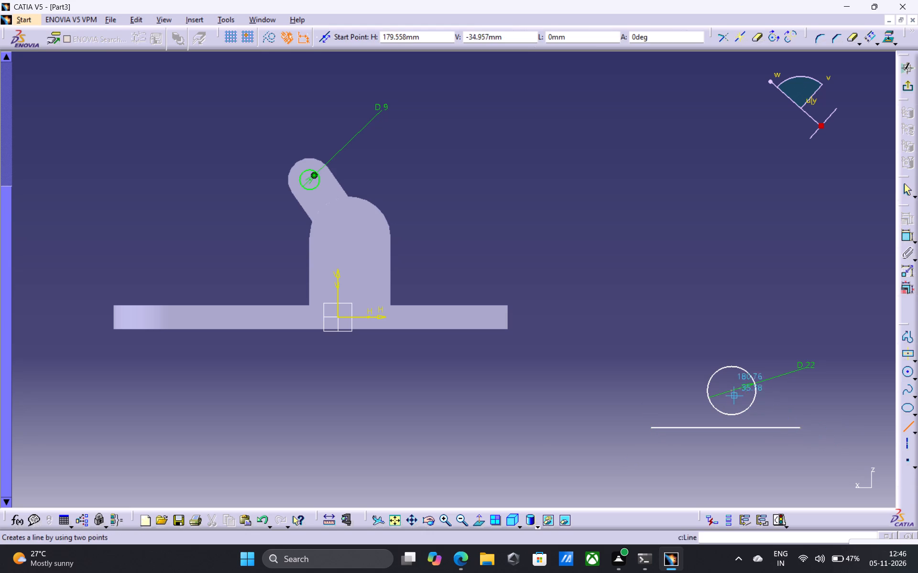
{"action": "left_click", "coordinate": [731, 391]}
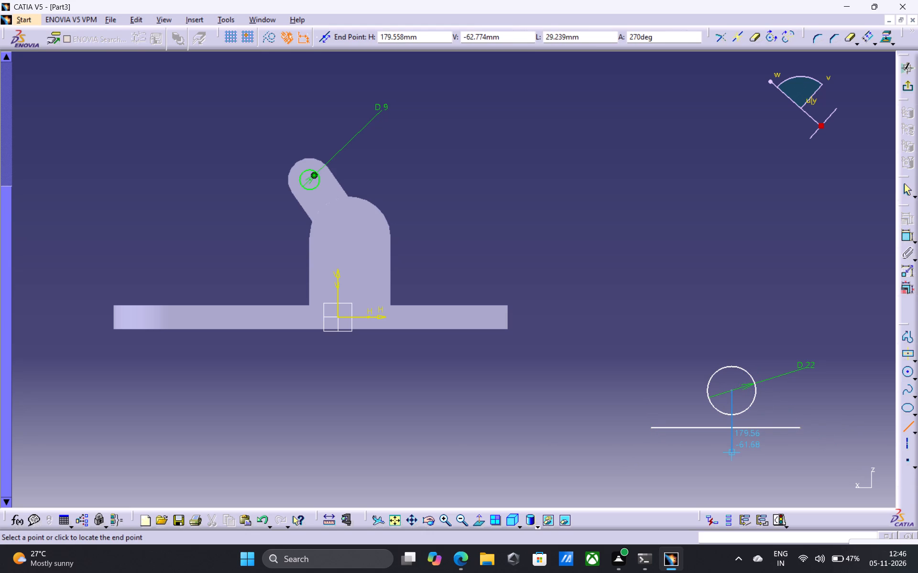
{"action": "left_click", "coordinate": [730, 456]}
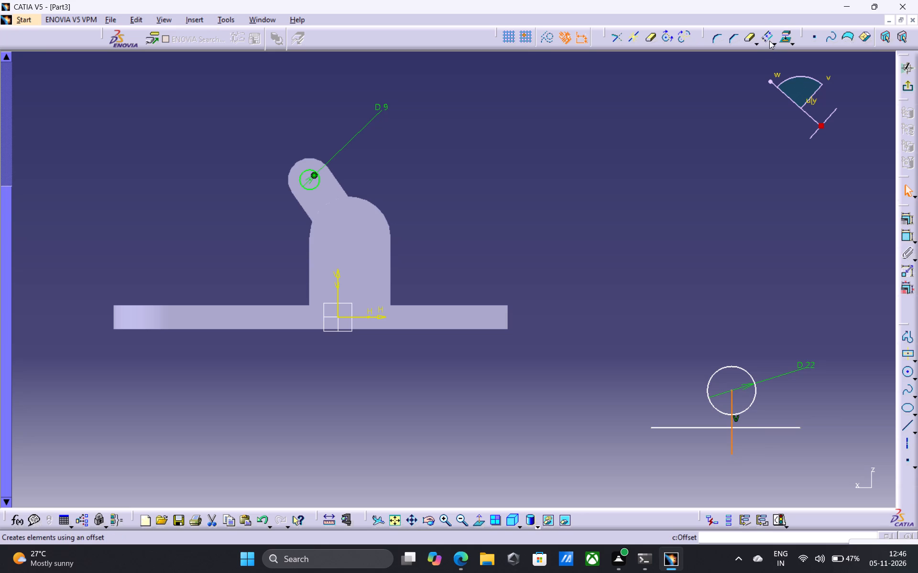
Offset the vertical centre line by 2.5 mm to each side.
{"action": "double_click", "coordinate": [768, 39]}
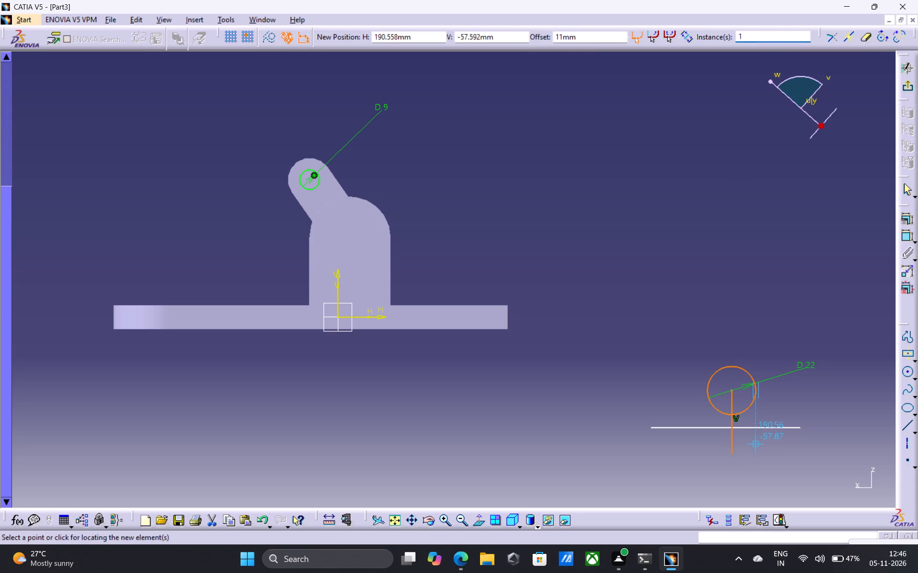
{"action": "key", "text": "Tab"}
{"action": "key", "text": "Tab"}
{"action": "key", "text": "Tab"}
{"action": "key", "text": "Tab"}
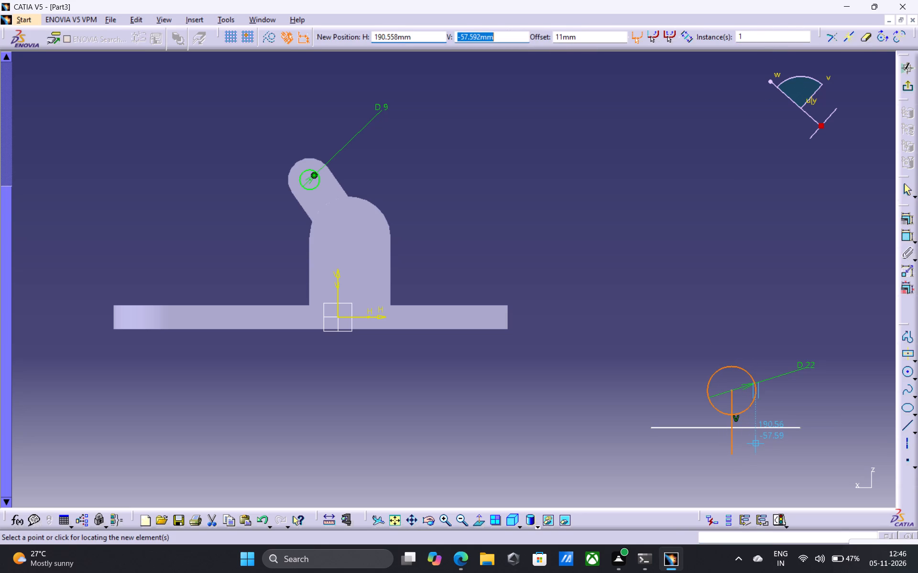
{"action": "key", "text": "Tab"}
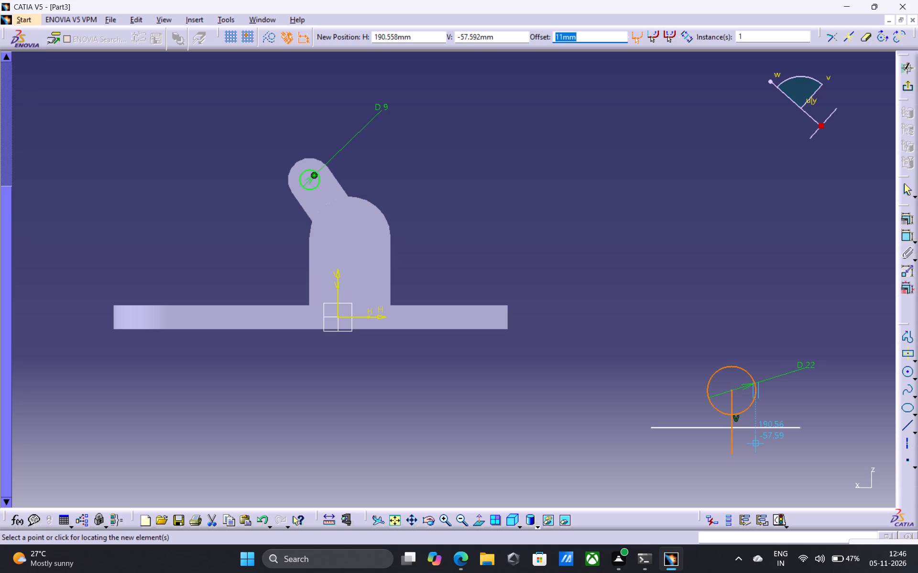
{"action": "type", "text": "2.5"}
{"action": "key", "text": "Return"}
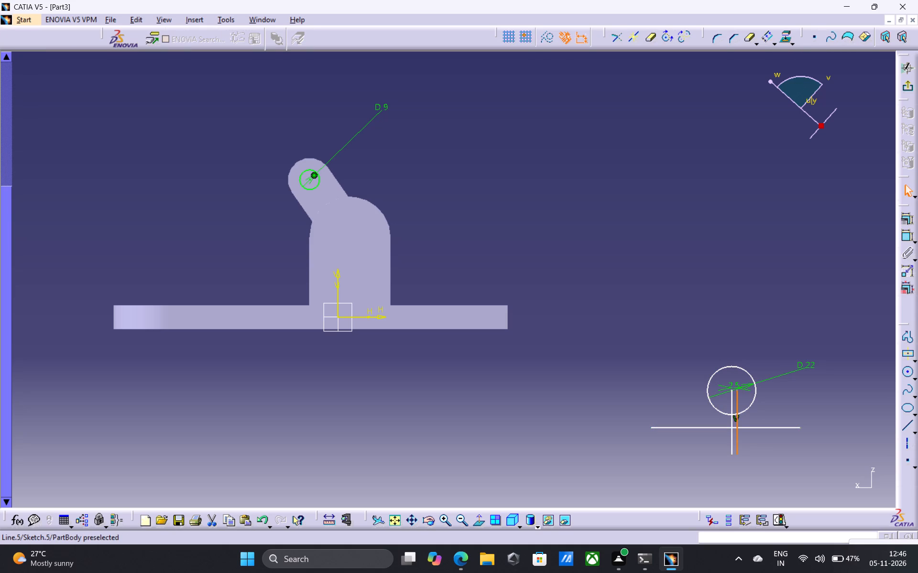
{"action": "left_click", "coordinate": [731, 435]}
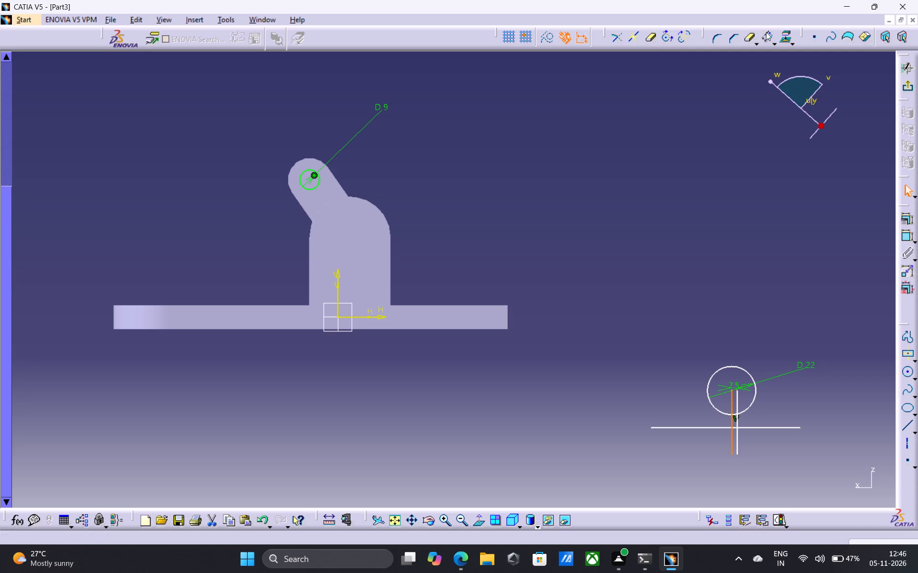
{"action": "left_click", "coordinate": [766, 34]}
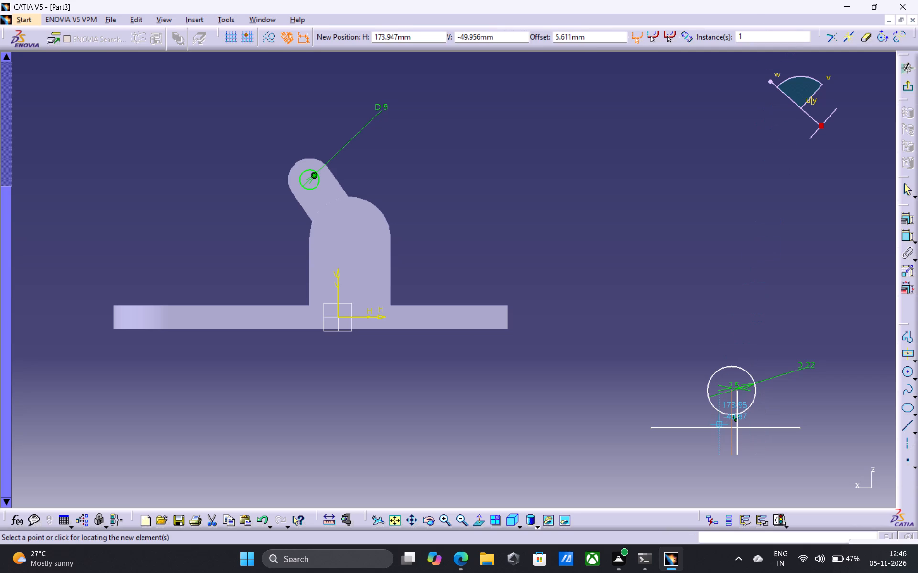
{"action": "key", "text": "Tab"}
{"action": "key", "text": "Tab"}
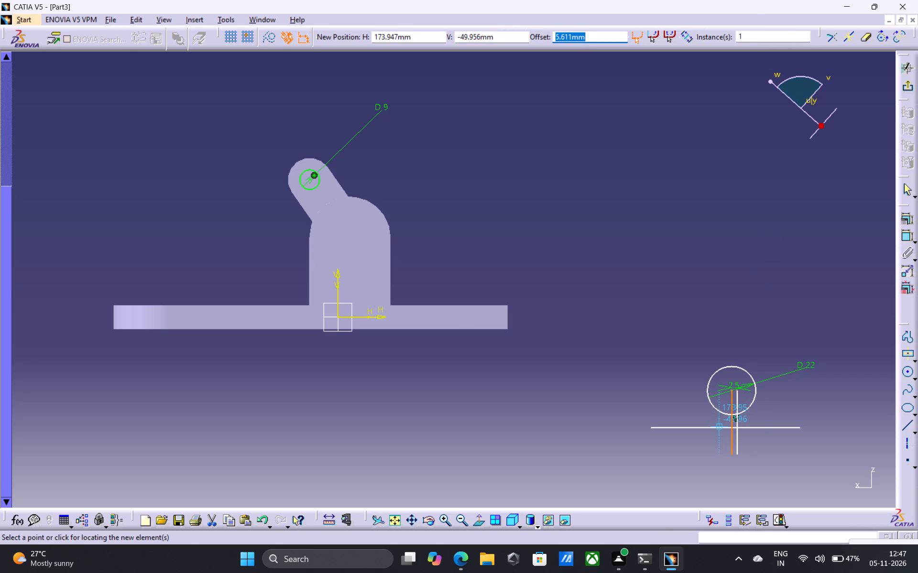
{"action": "type", "text": "2.5"}
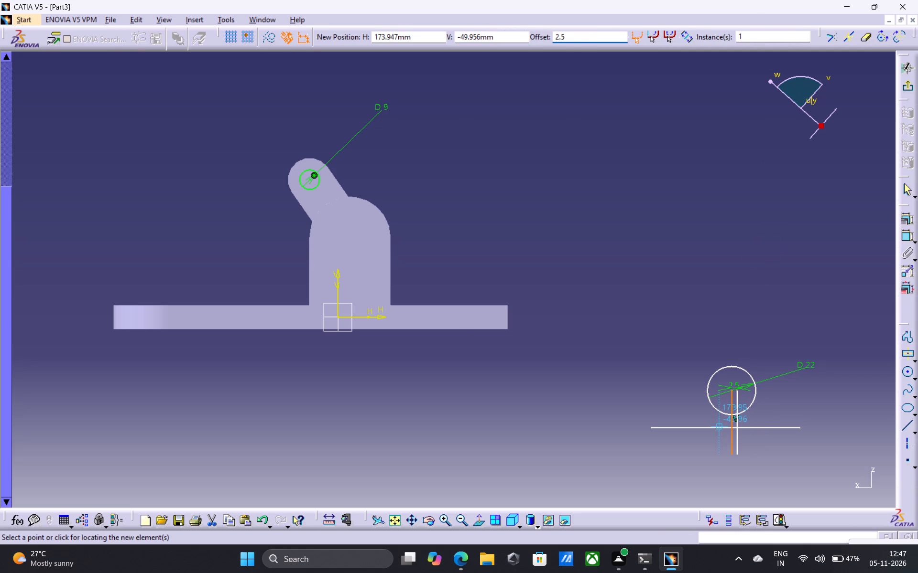
{"action": "key", "text": "Return"}
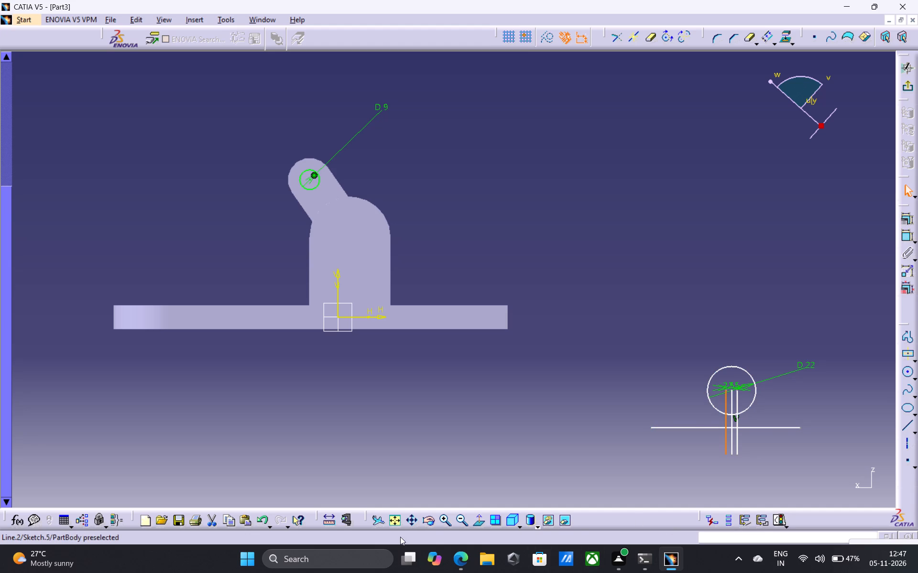
Trim both ends of the horizontal line beyond the two offset vertical lines with Quick Trim.
{"action": "triple_click", "coordinate": [444, 520]}
{"action": "middle_click_drag", "start_coordinate": [735, 452], "coordinate": [422, 304]}
{"action": "middle_click_drag", "start_coordinate": [573, 409], "coordinate": [361, 324]}
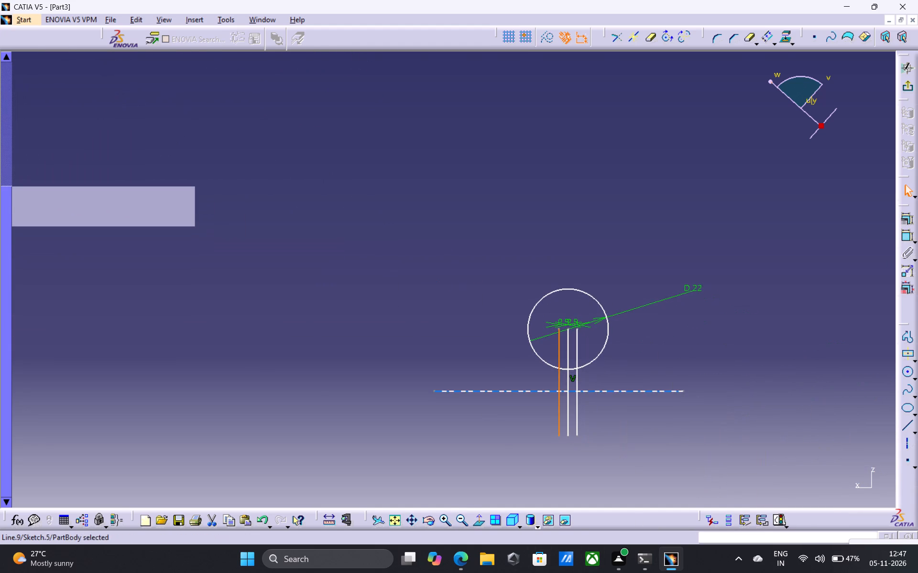
{"action": "left_click", "coordinate": [744, 34]}
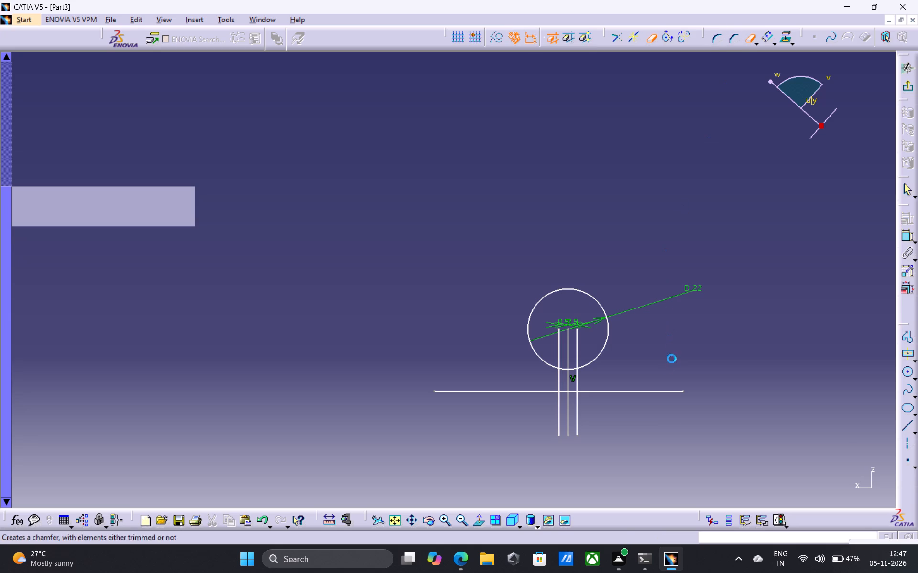
{"action": "left_click", "coordinate": [656, 35]}
{"action": "double_click", "coordinate": [651, 36]}
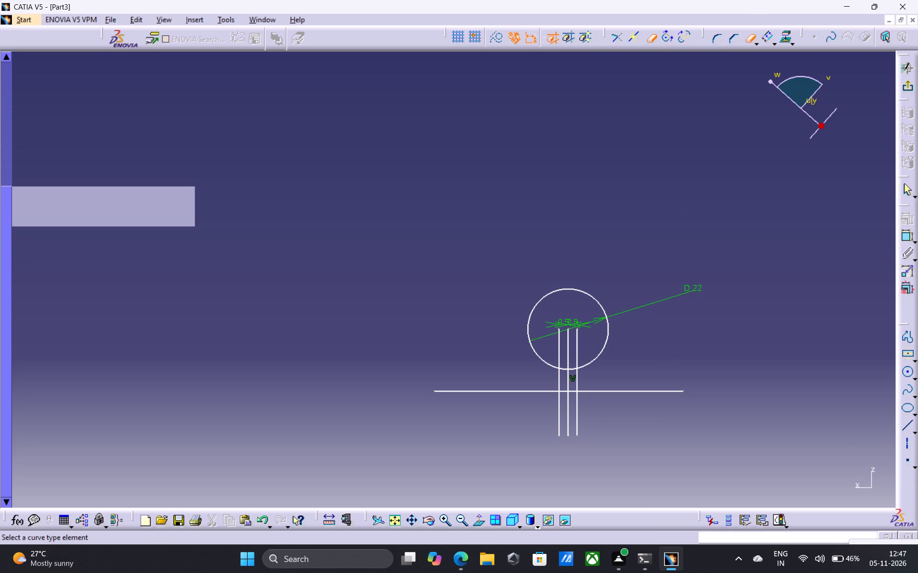
{"action": "left_click_drag", "start_coordinate": [634, 365], "coordinate": [636, 442]}
{"action": "left_click", "coordinate": [632, 392]}
{"action": "left_click", "coordinate": [546, 390]}
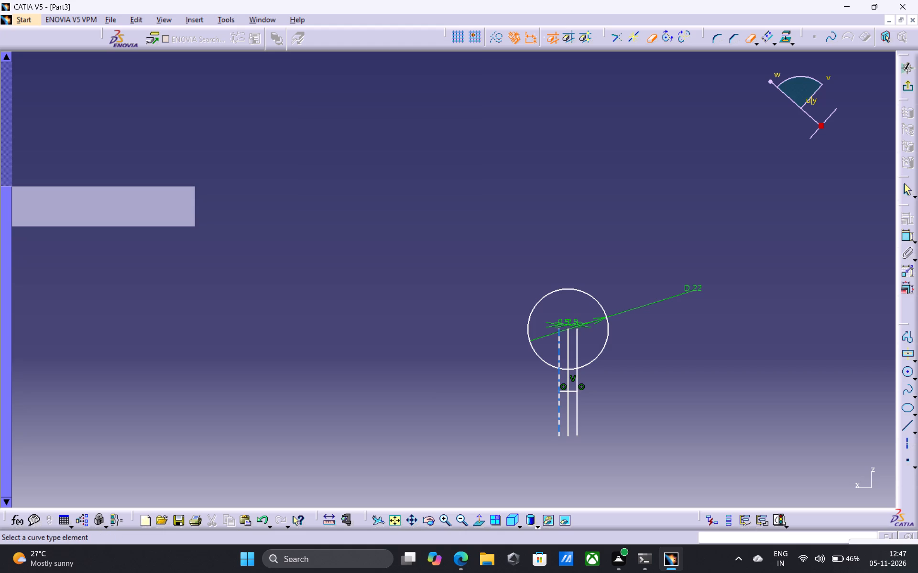
Trim the three vertical lines inside the 22 mm circle and the circle's arc between the two outer lines.
{"action": "left_click", "coordinate": [559, 351]}
{"action": "left_click", "coordinate": [567, 352]}
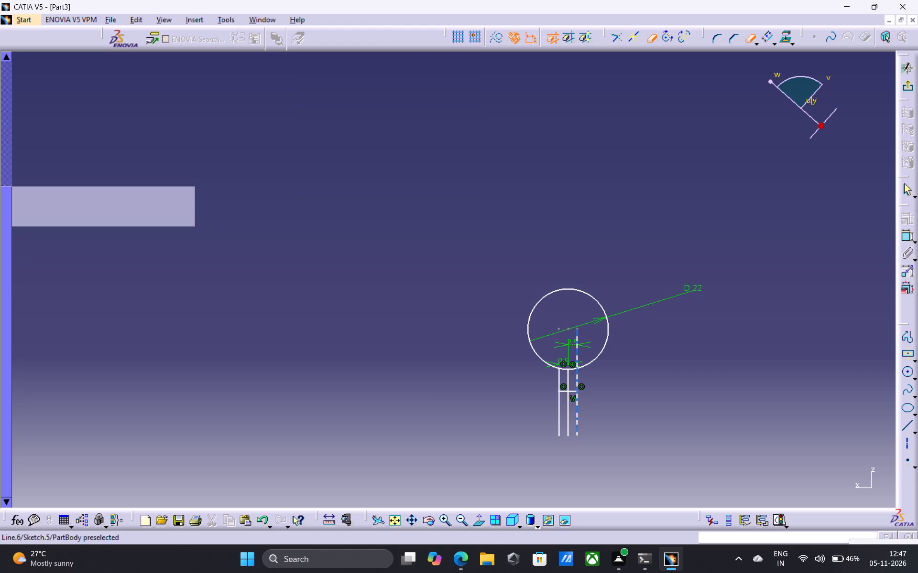
{"action": "left_click", "coordinate": [578, 355]}
{"action": "left_click", "coordinate": [573, 370]}
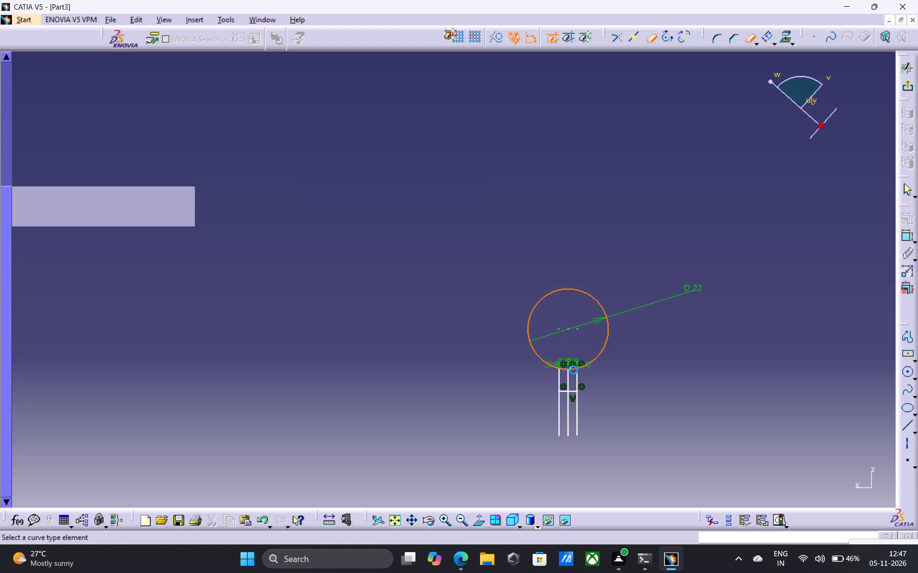
{"action": "left_click", "coordinate": [565, 370]}
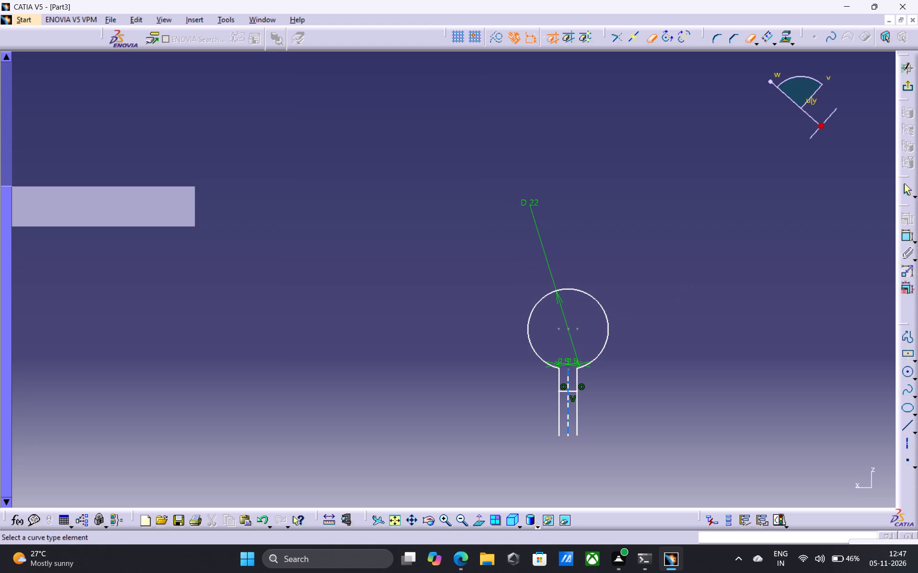
Remove the remaining vertical centre line and trim the two side lines below the horizontal line to close the keyhole profile.
{"action": "left_click", "coordinate": [567, 378]}
{"action": "left_click", "coordinate": [569, 405]}
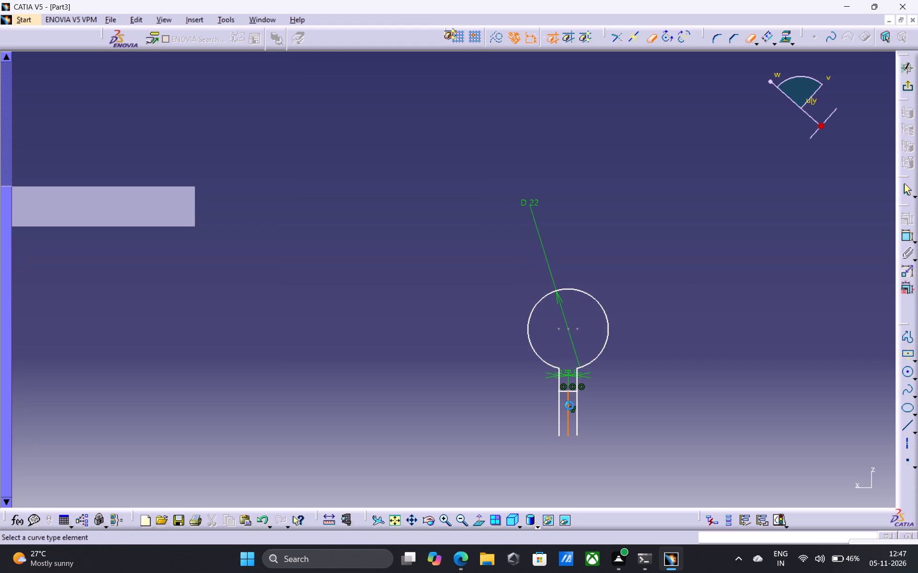
{"action": "left_click", "coordinate": [559, 407]}
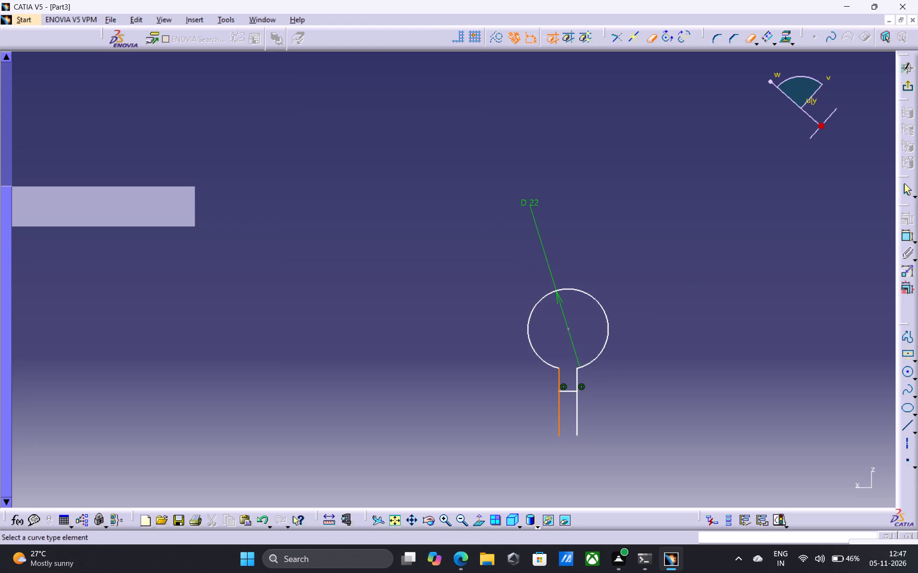
{"action": "left_click", "coordinate": [576, 414]}
{"action": "key", "text": "Escape"}
Move the whole keyhole profile onto the arched upright, roughly centred under its rounded top.
{"action": "left_click", "coordinate": [399, 522]}
{"action": "left_click_drag", "start_coordinate": [572, 309], "coordinate": [610, 358]}
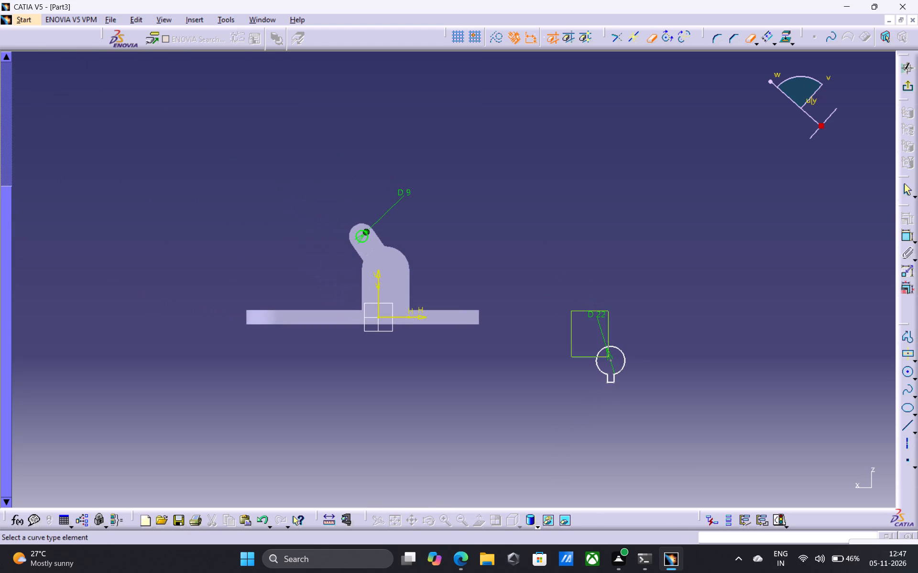
{"action": "left_click_drag", "start_coordinate": [610, 358], "coordinate": [650, 417]}
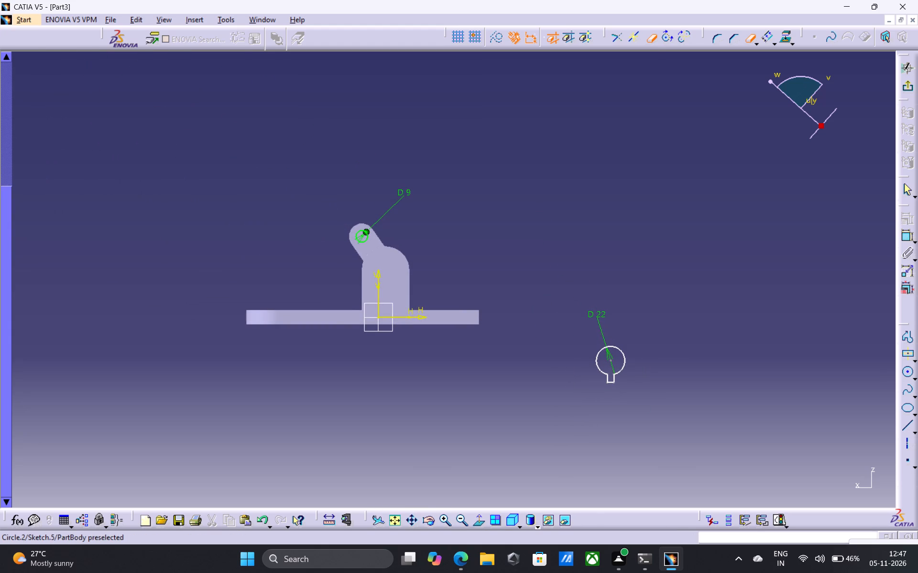
{"action": "left_click", "coordinate": [651, 36]}
{"action": "left_click_drag", "start_coordinate": [571, 314], "coordinate": [626, 371]}
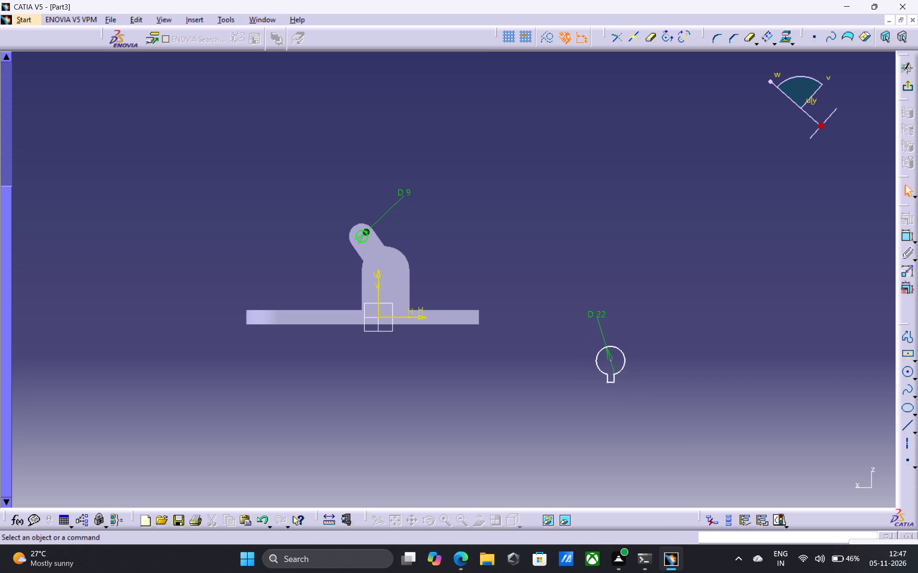
{"action": "left_click_drag", "start_coordinate": [626, 371], "coordinate": [650, 394]}
{"action": "left_click_drag", "start_coordinate": [612, 360], "coordinate": [408, 292]}
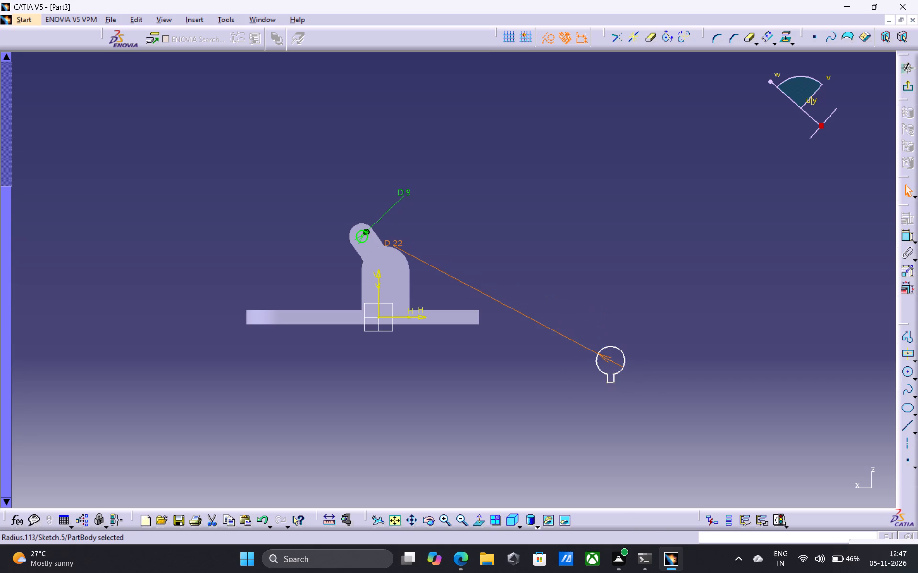
{"action": "left_click_drag", "start_coordinate": [408, 292], "coordinate": [754, 350]}
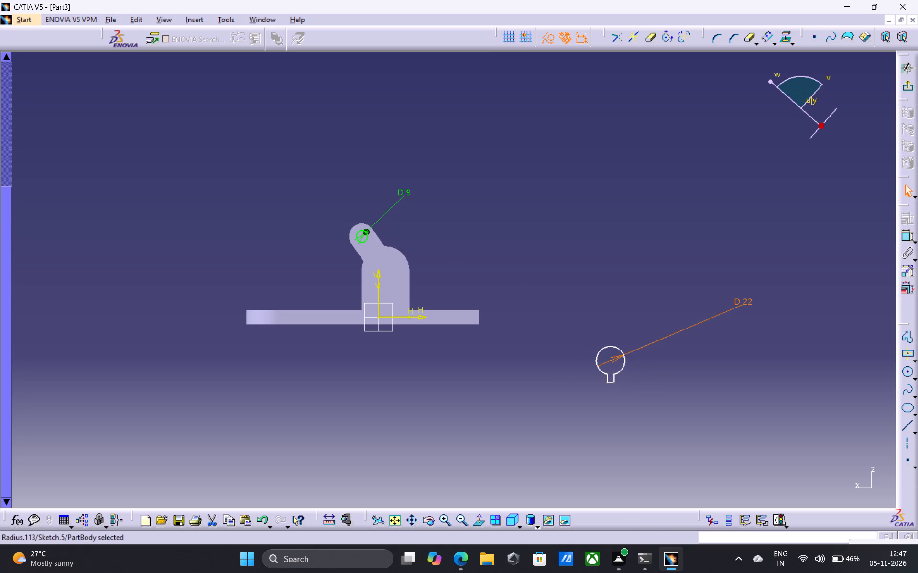
{"action": "left_click_drag", "start_coordinate": [564, 301], "coordinate": [679, 417]}
{"action": "left_click_drag", "start_coordinate": [596, 363], "coordinate": [371, 273]}
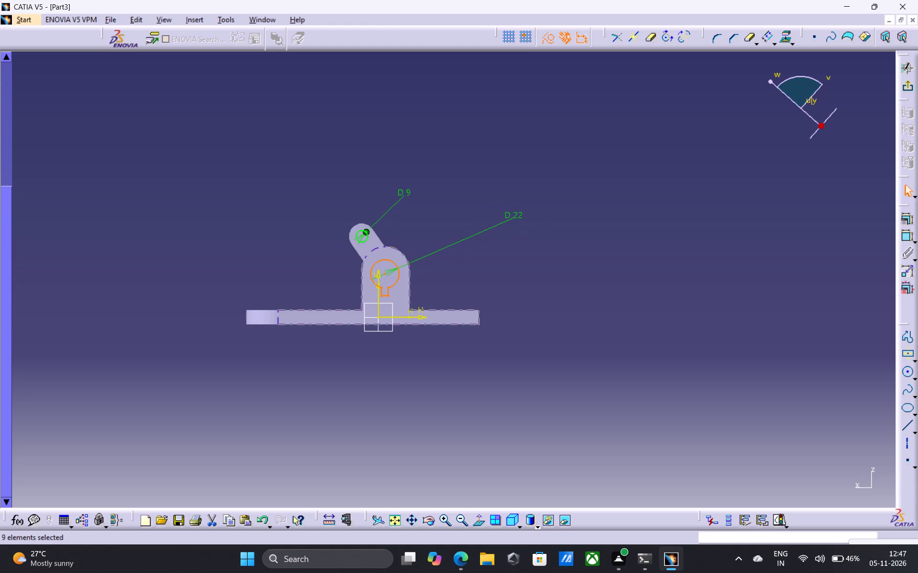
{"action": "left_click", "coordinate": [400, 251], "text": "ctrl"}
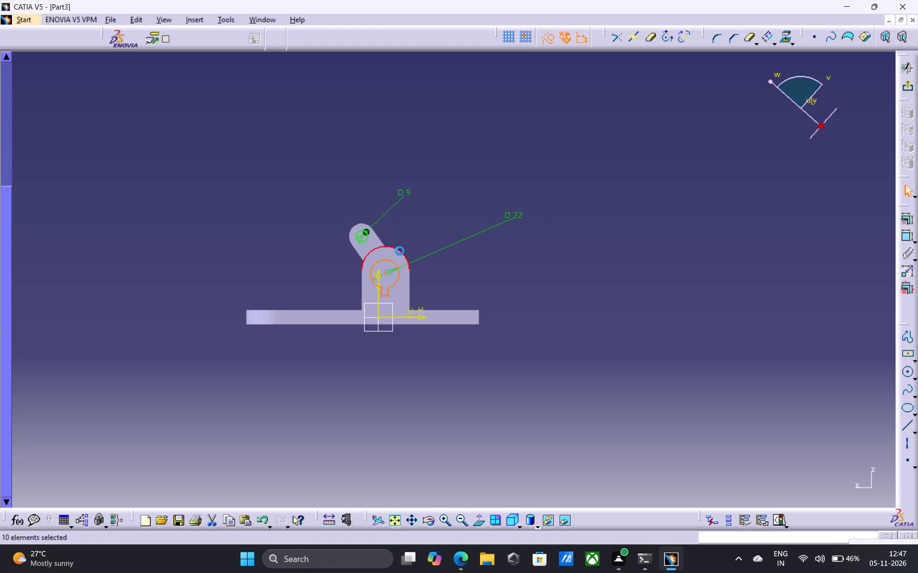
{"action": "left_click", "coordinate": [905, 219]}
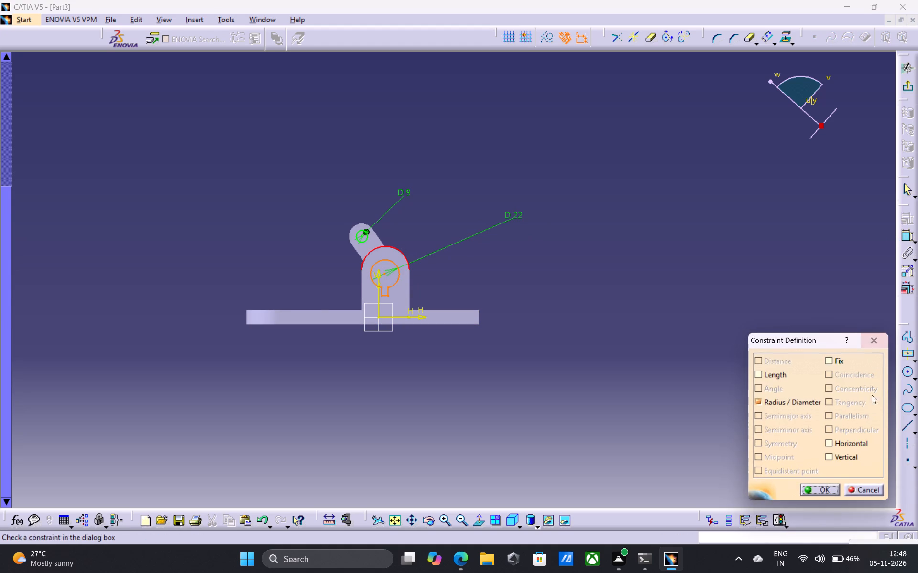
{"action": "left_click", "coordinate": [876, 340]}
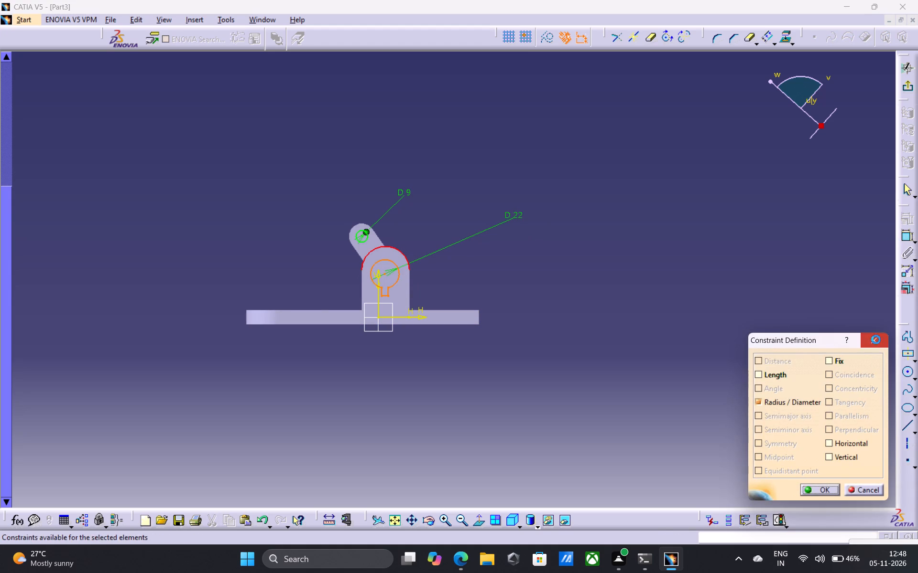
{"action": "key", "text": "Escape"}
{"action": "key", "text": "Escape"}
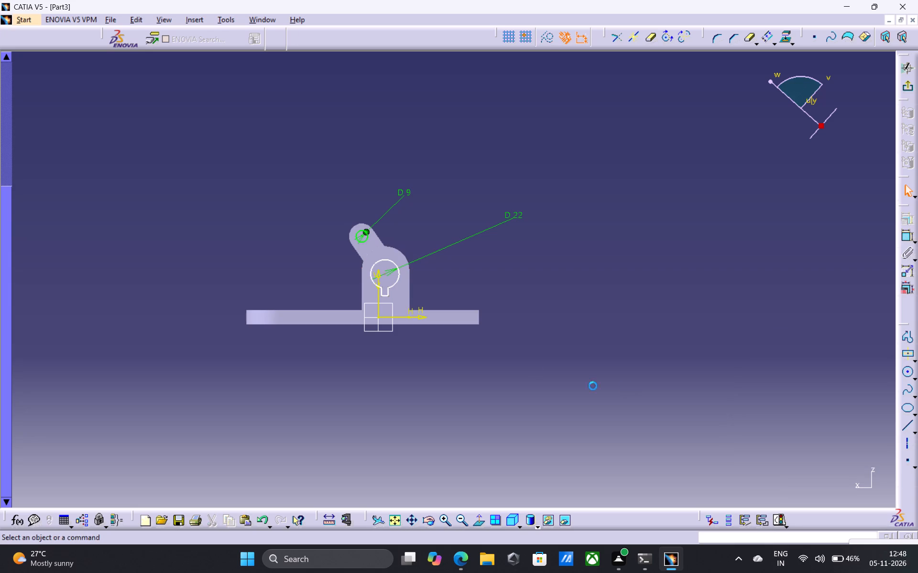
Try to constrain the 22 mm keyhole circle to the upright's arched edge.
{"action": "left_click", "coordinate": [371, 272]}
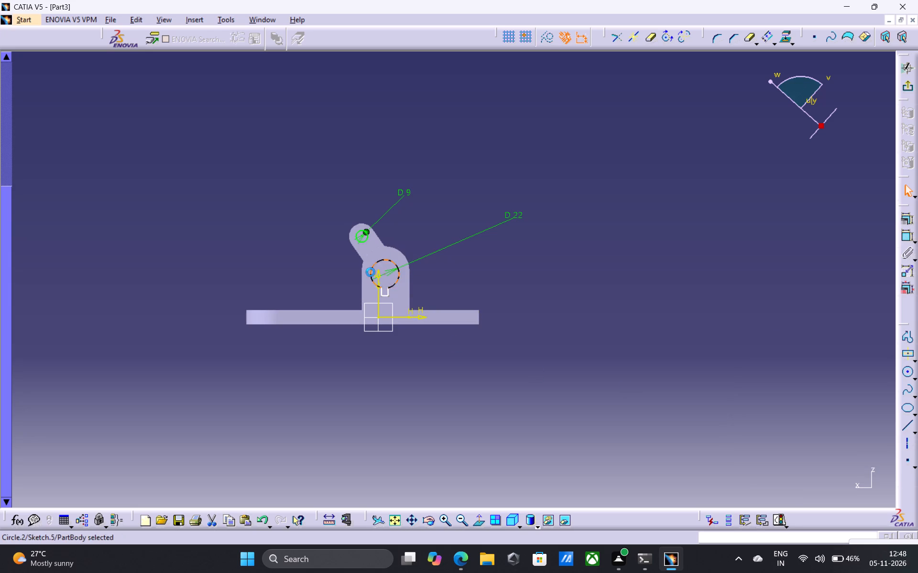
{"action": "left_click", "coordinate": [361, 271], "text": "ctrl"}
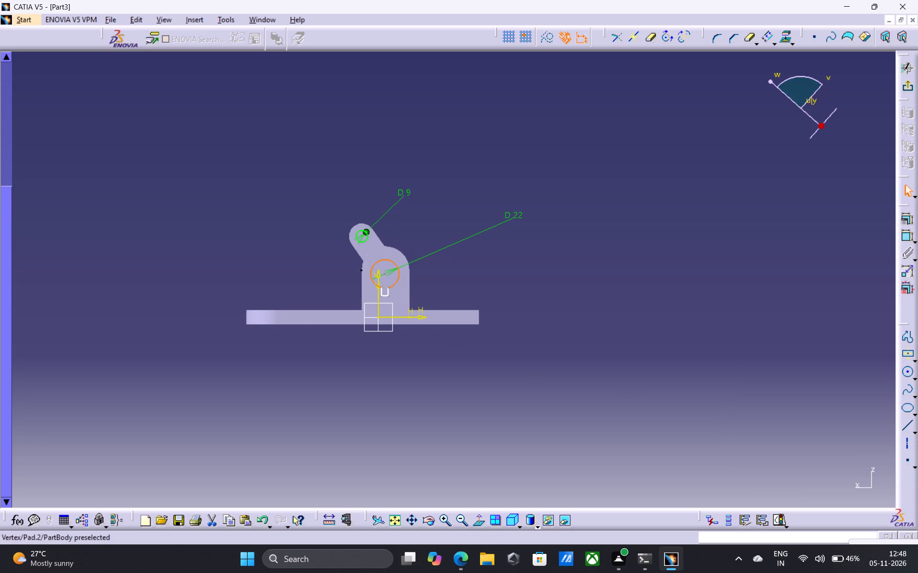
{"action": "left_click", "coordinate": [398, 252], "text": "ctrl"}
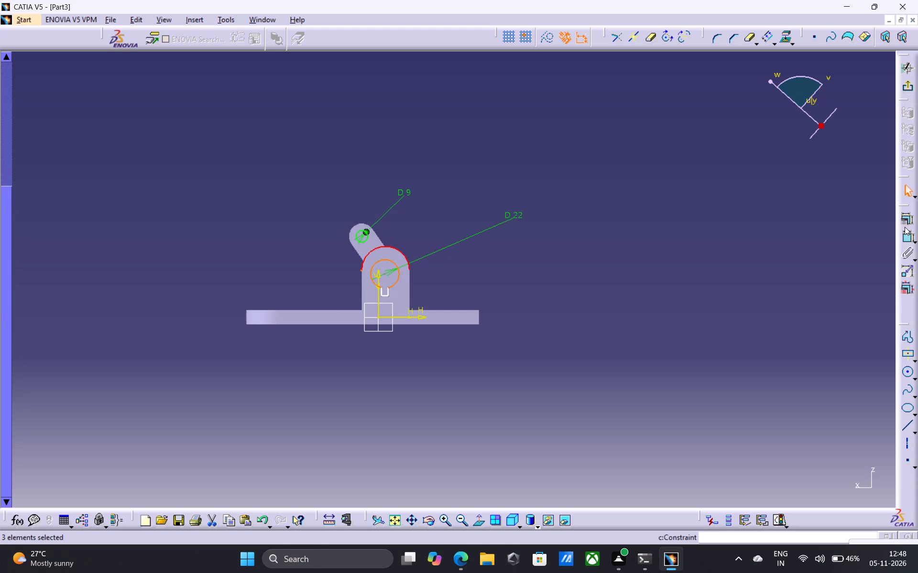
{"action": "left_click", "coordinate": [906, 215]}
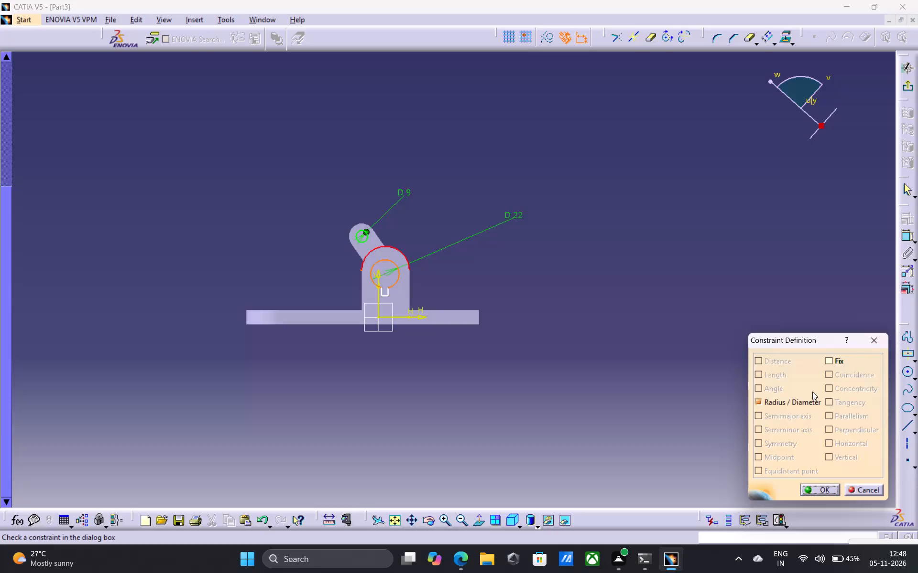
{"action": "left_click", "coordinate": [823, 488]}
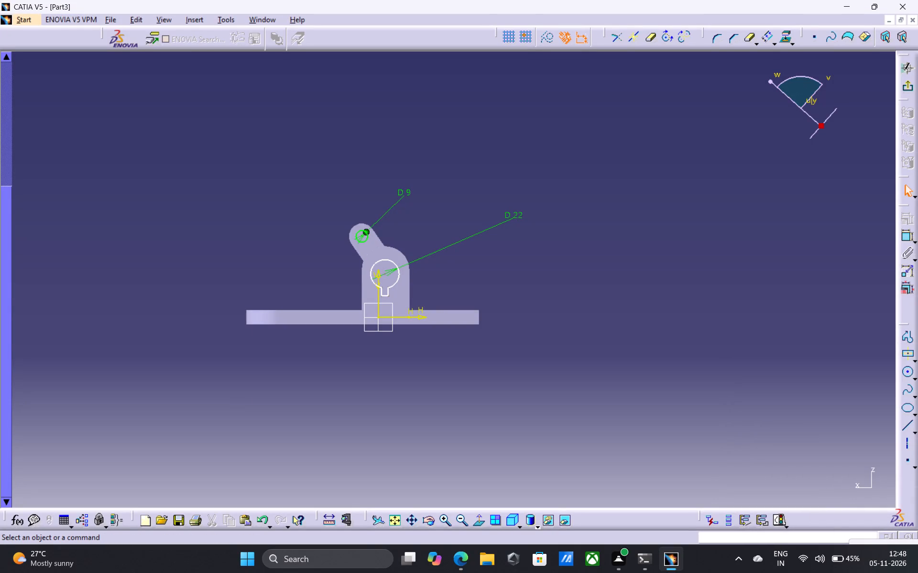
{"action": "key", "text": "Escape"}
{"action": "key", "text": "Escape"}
Constrain the 22 mm keyhole circle concentric with the arched top edge of the upright.
{"action": "left_click", "coordinate": [400, 252]}
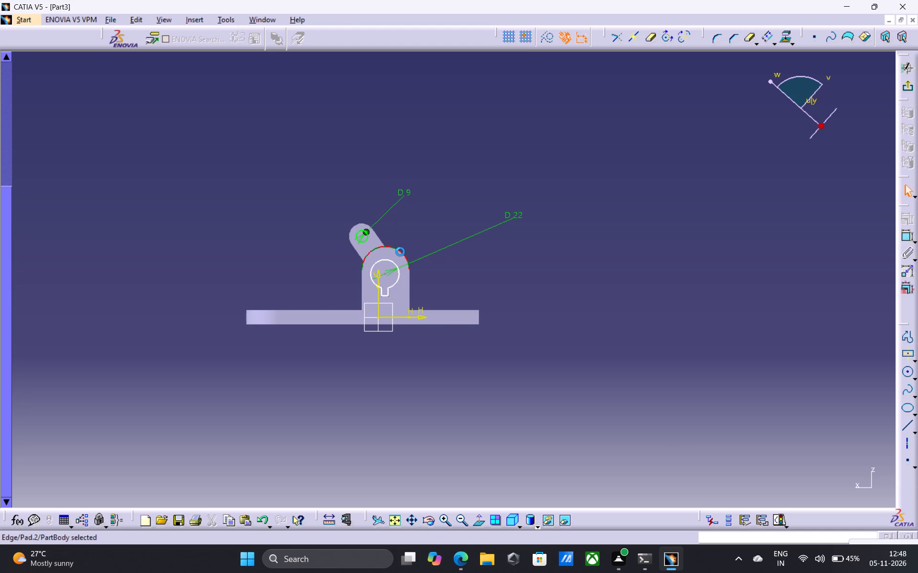
{"action": "left_click", "coordinate": [391, 261], "text": "ctrl"}
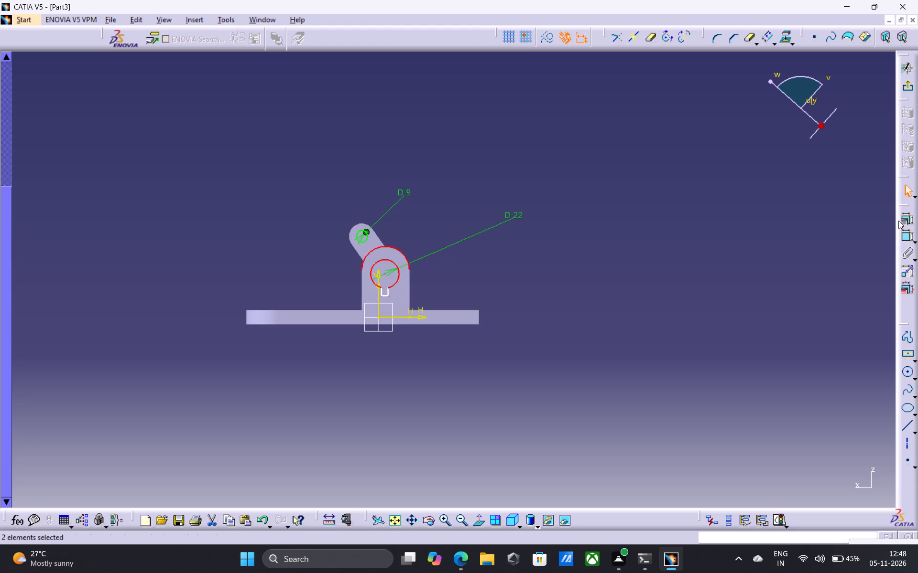
{"action": "left_click", "coordinate": [902, 220]}
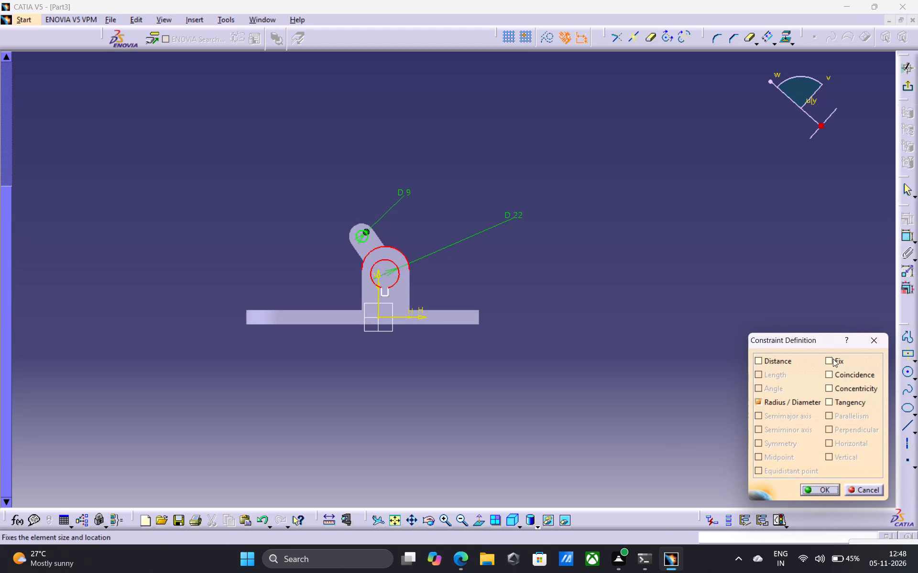
{"action": "left_click", "coordinate": [830, 388]}
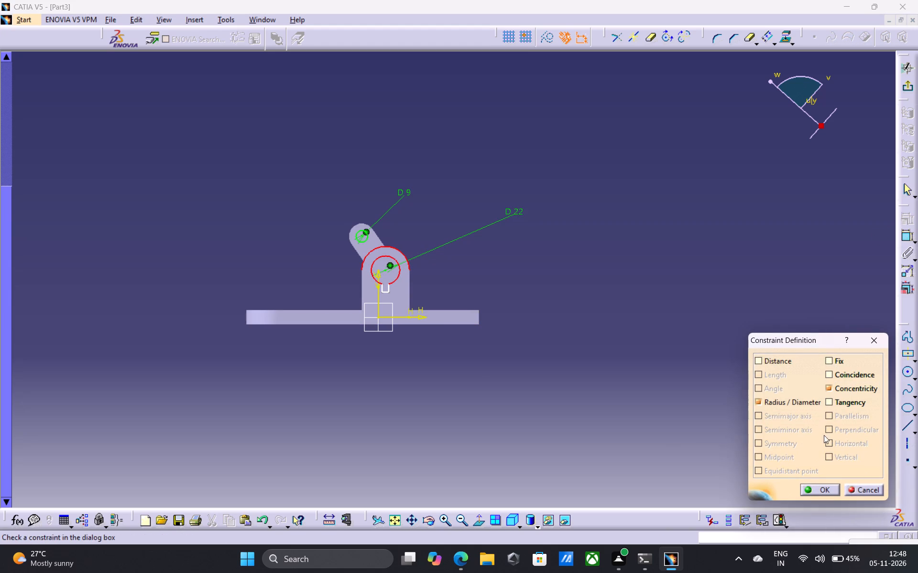
{"action": "left_click", "coordinate": [818, 486]}
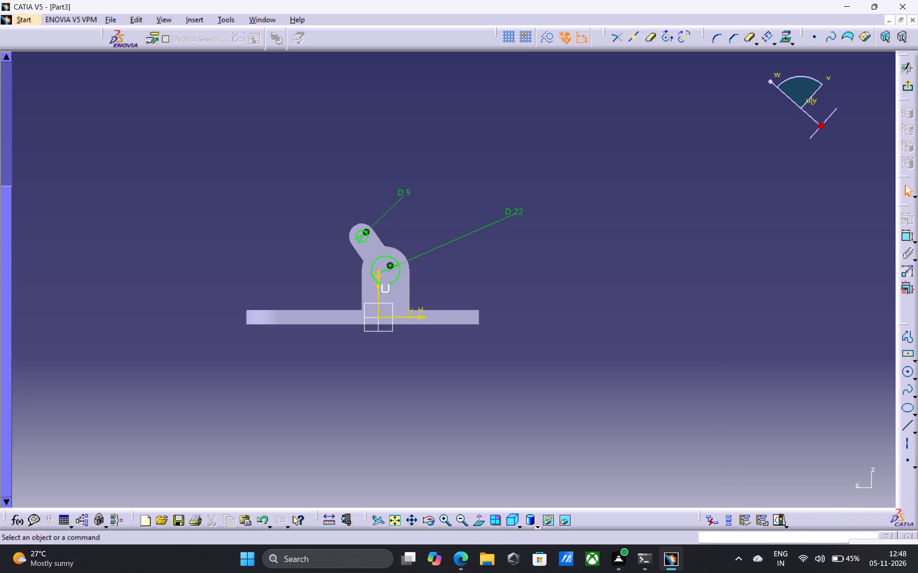
{"action": "key", "text": "Escape"}
{"action": "key", "text": "Escape"}
{"action": "key", "text": "Escape"}
{"action": "key", "text": "Escape"}
{"action": "key", "text": "Escape"}
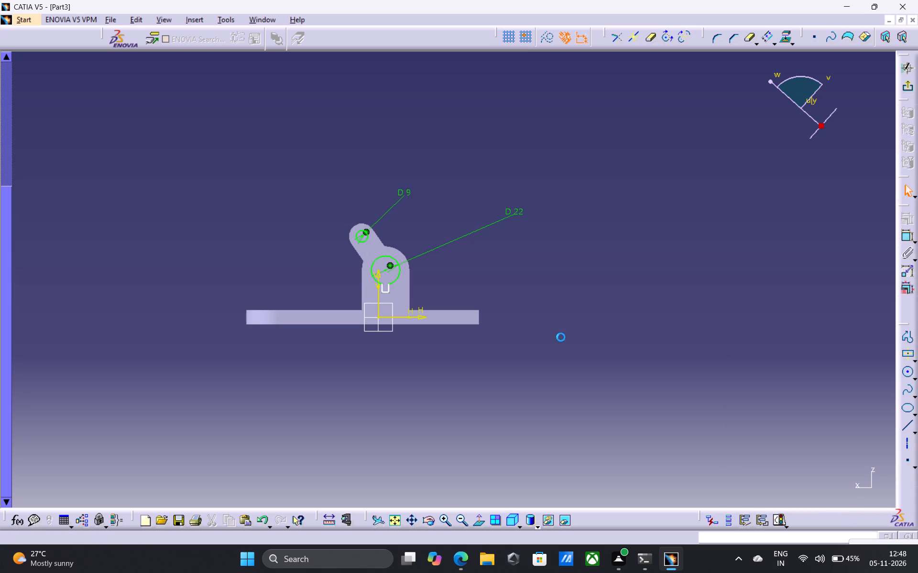
{"action": "key", "text": "Escape"}
{"action": "key", "text": "Escape"}
{"action": "key", "text": "Escape"}
{"action": "key", "text": "Escape"}
{"action": "key", "text": "Escape"}
{"action": "key", "text": "Escape"}
{"action": "key", "text": "Escape"}
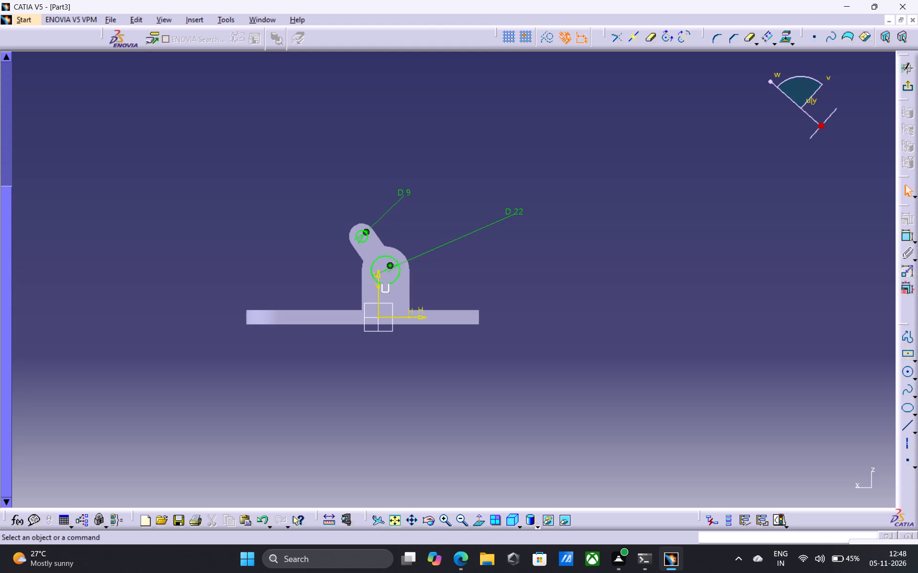
Exit the sketch containing the 9 mm hole and keyhole profile.
{"action": "left_click", "coordinate": [908, 84]}
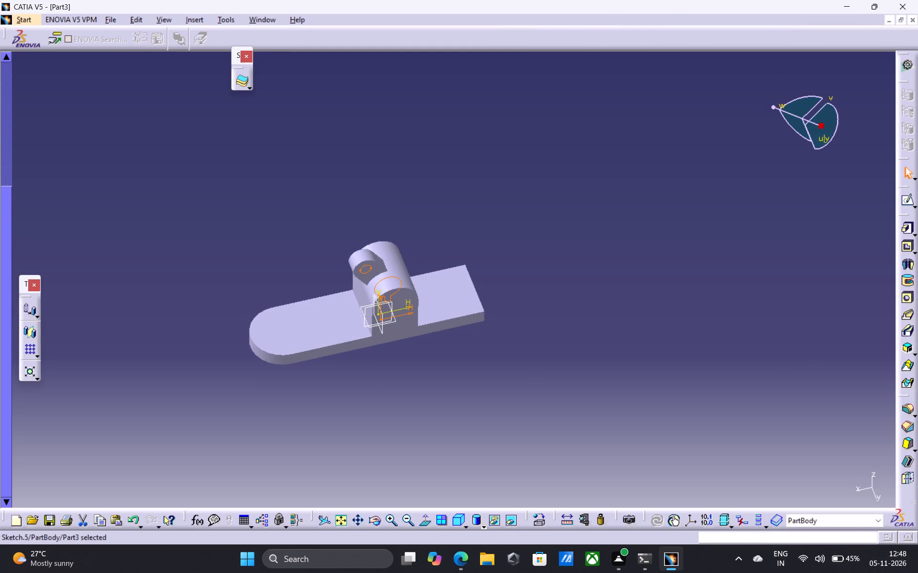
Cut the 9 mm circle through the angled lobe with a Pocket limited Up to last, using only that circle as profile.
{"action": "key", "text": "Escape"}
{"action": "key", "text": "Escape"}
{"action": "key", "text": "Escape"}
{"action": "key", "text": "Escape"}
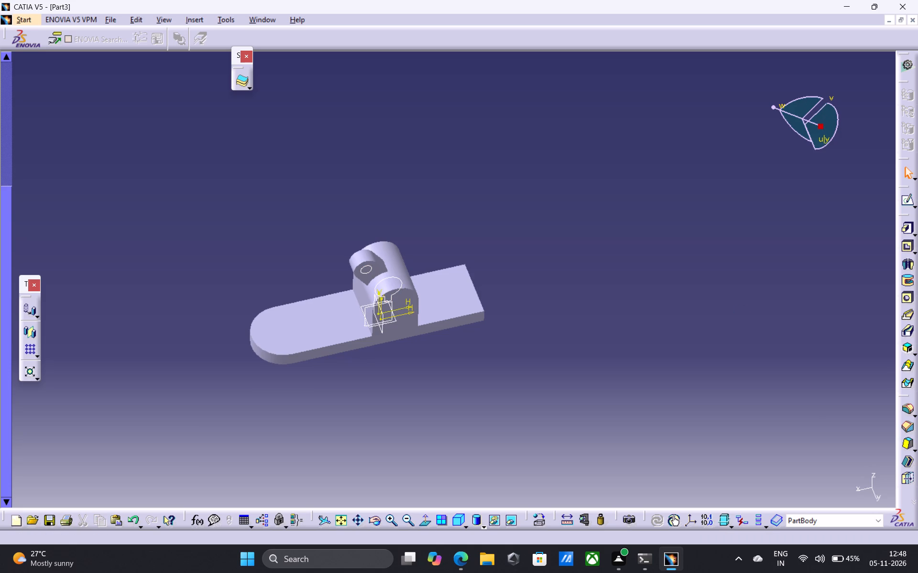
{"action": "left_click", "coordinate": [908, 245]}
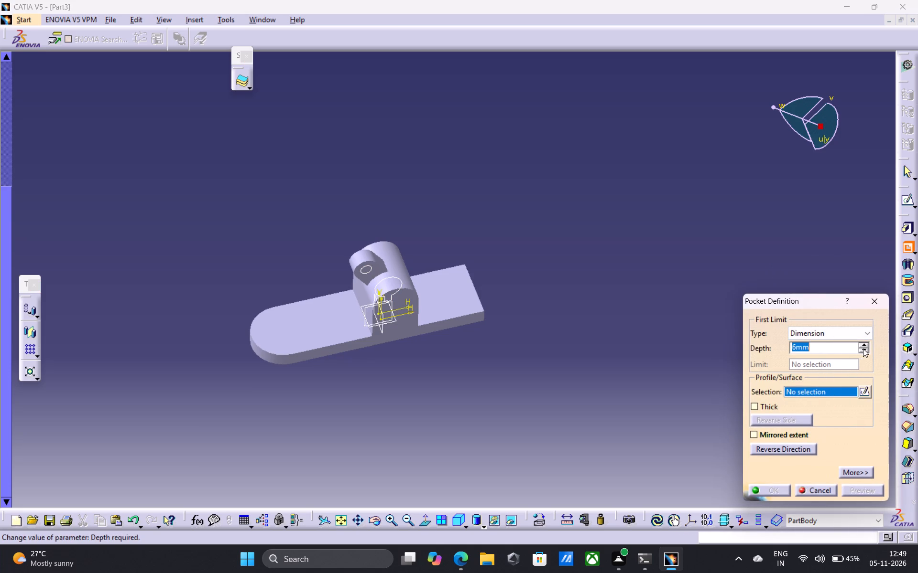
{"action": "left_click", "coordinate": [868, 332]}
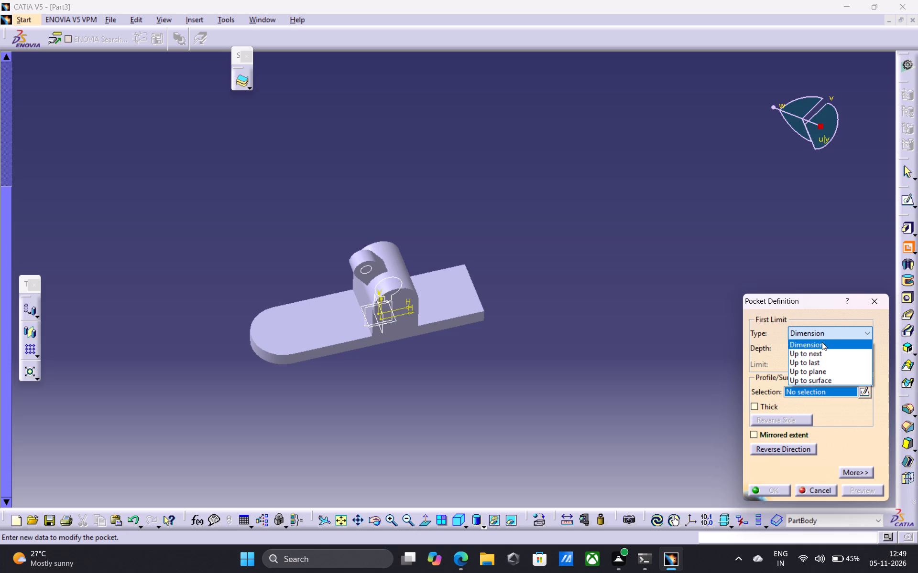
{"action": "left_click", "coordinate": [829, 363]}
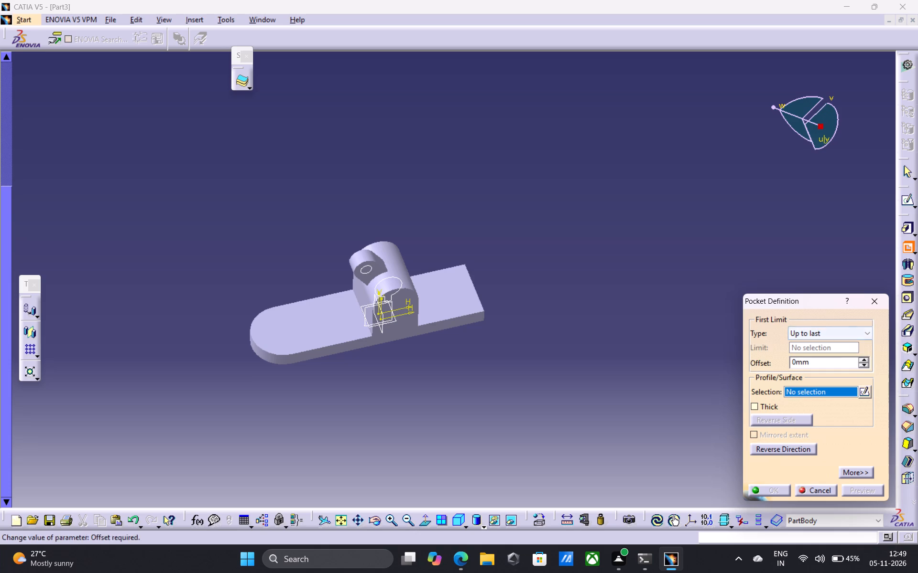
{"action": "right_click", "coordinate": [831, 390]}
{"action": "left_click", "coordinate": [833, 402]}
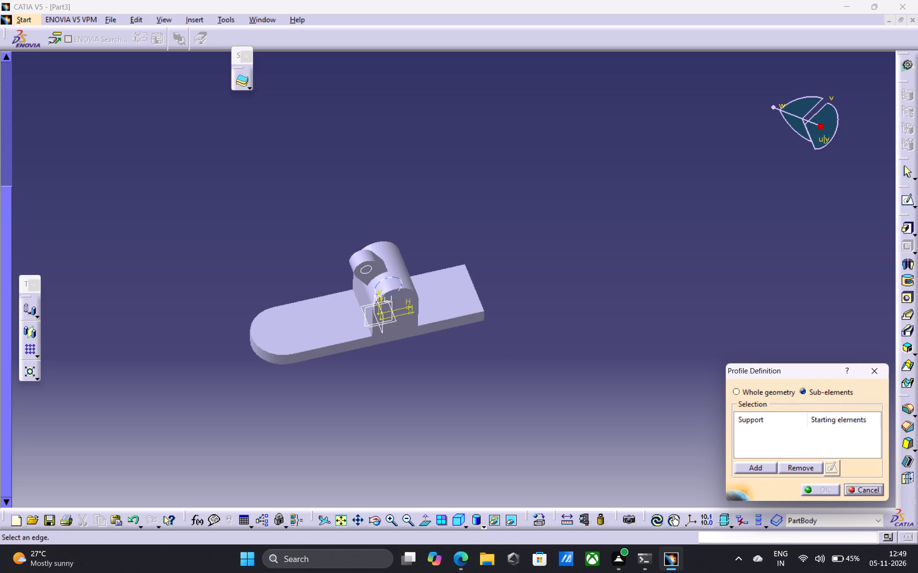
{"action": "left_click", "coordinate": [371, 271]}
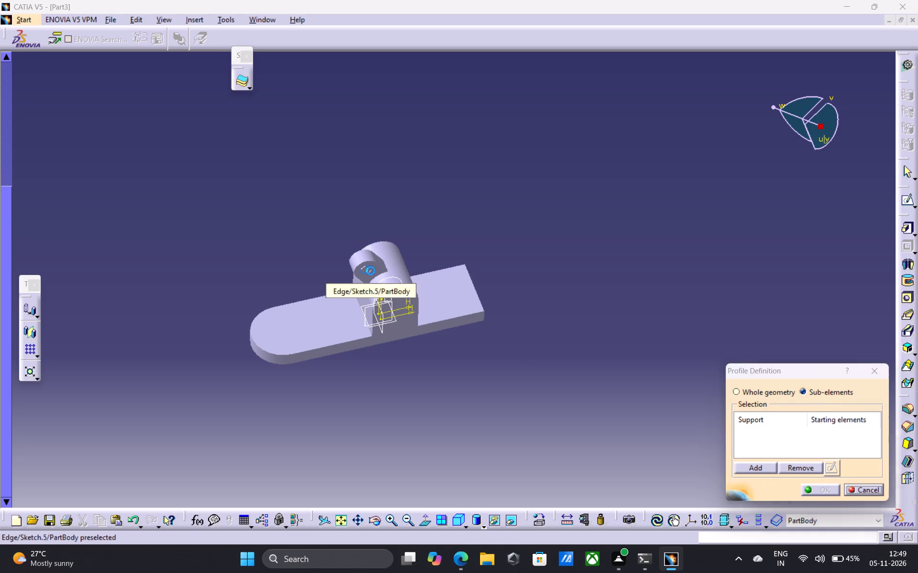
{"action": "left_click", "coordinate": [747, 464]}
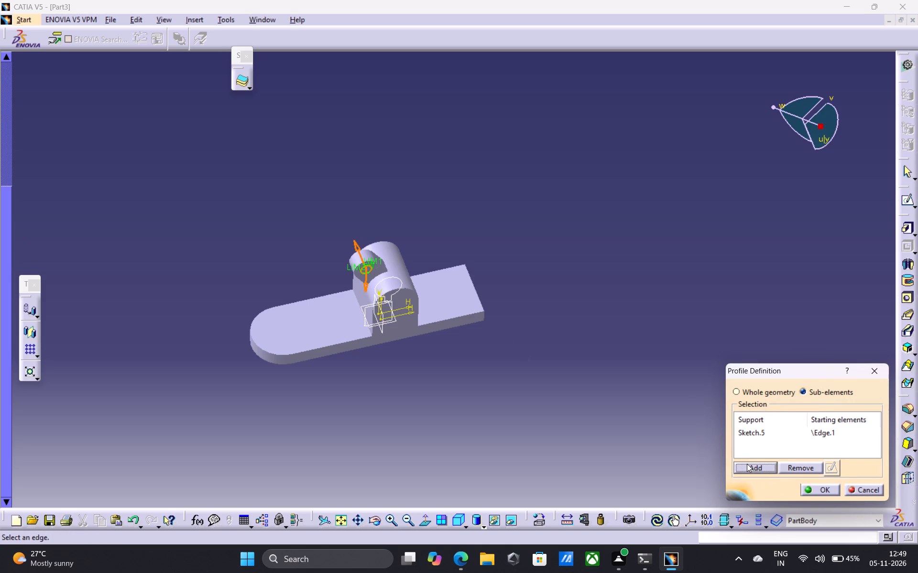
{"action": "left_click", "coordinate": [814, 491]}
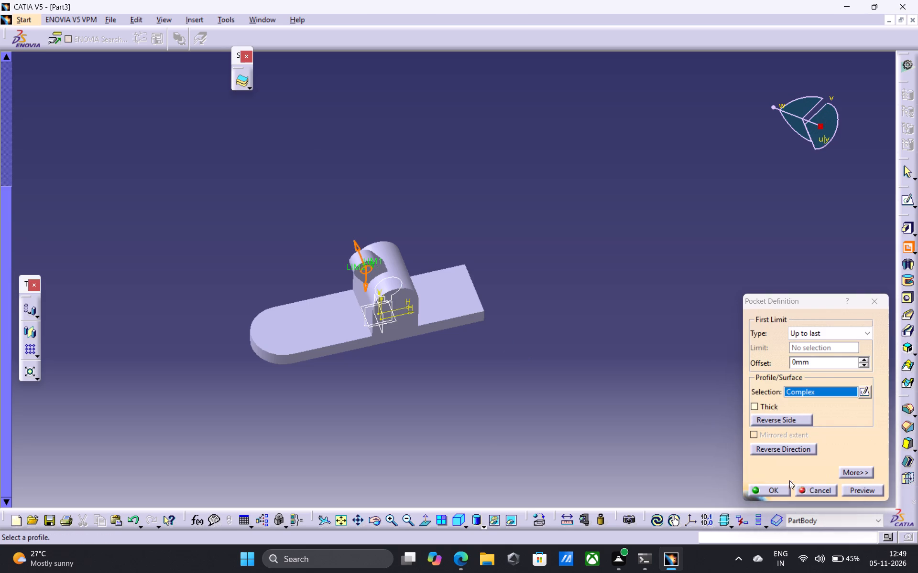
{"action": "left_click", "coordinate": [775, 488]}
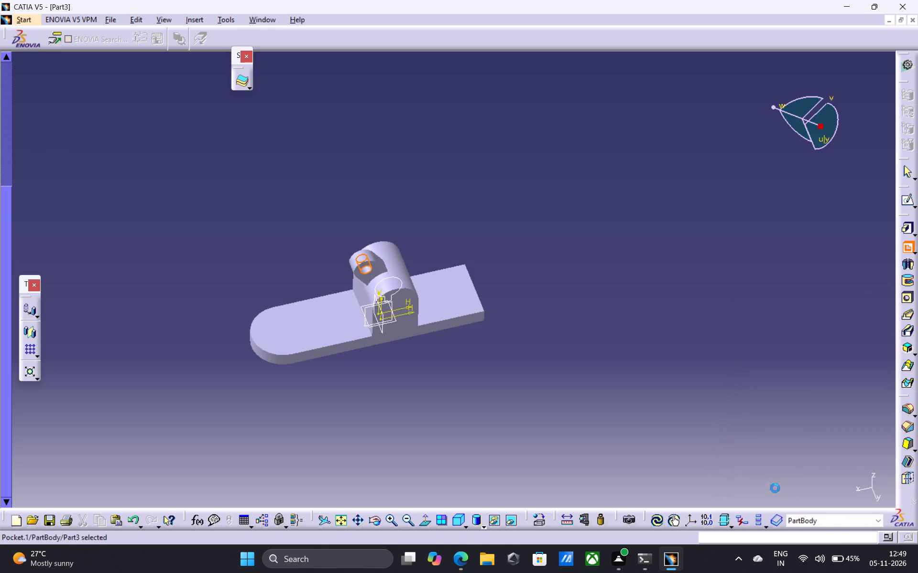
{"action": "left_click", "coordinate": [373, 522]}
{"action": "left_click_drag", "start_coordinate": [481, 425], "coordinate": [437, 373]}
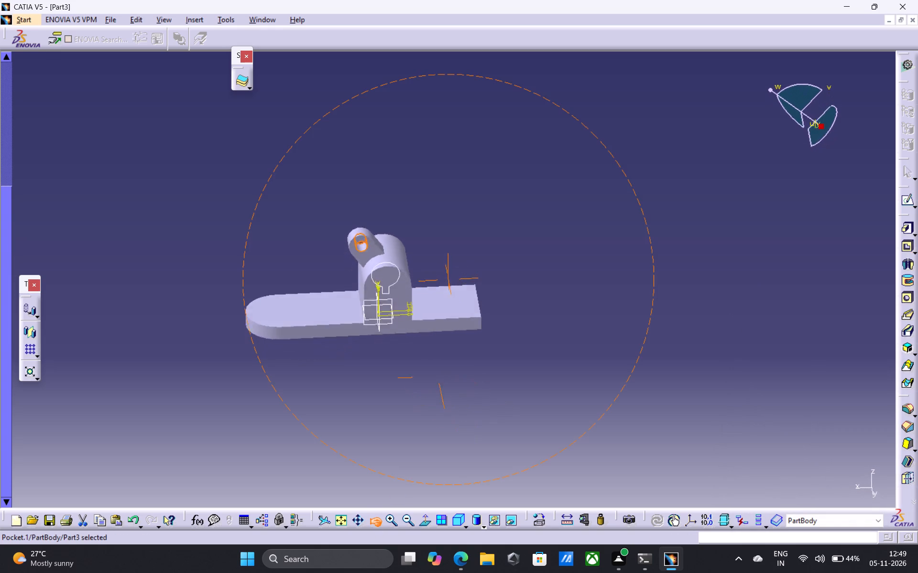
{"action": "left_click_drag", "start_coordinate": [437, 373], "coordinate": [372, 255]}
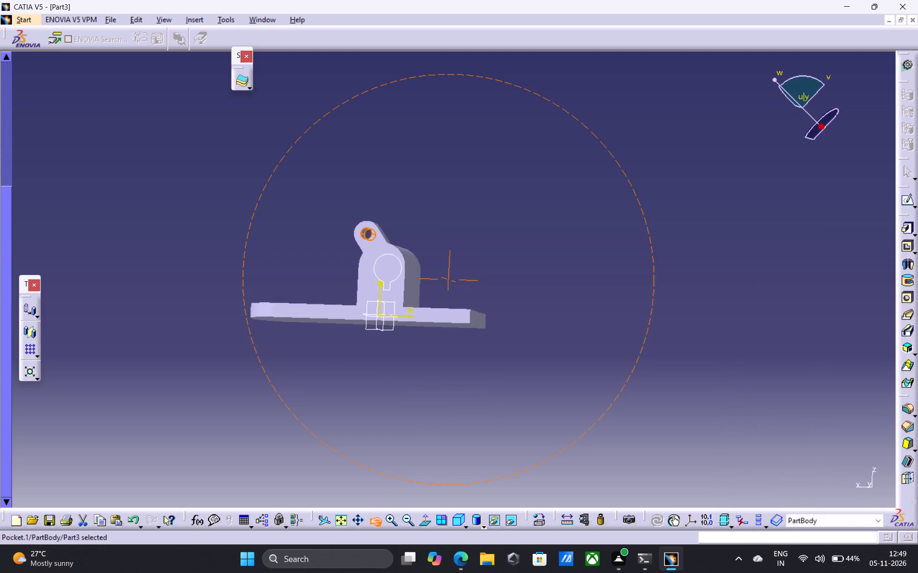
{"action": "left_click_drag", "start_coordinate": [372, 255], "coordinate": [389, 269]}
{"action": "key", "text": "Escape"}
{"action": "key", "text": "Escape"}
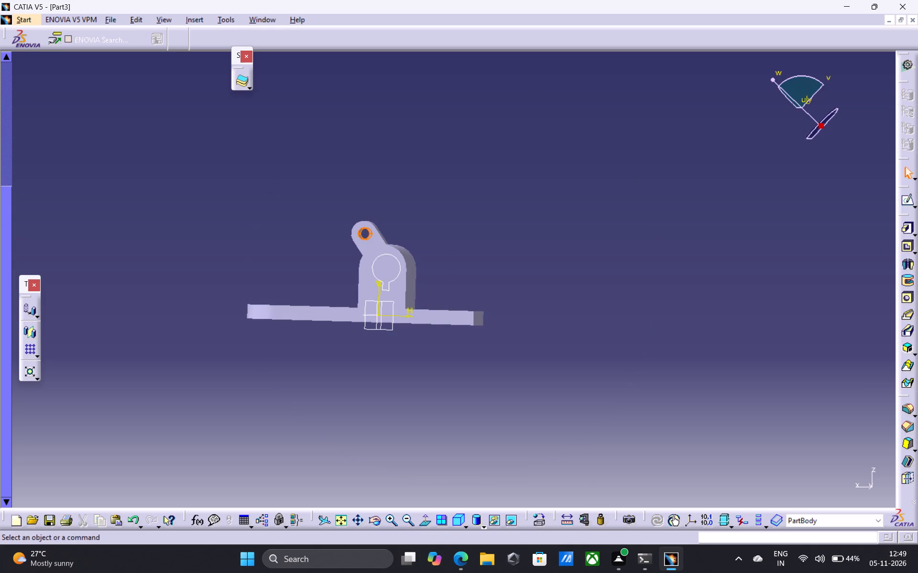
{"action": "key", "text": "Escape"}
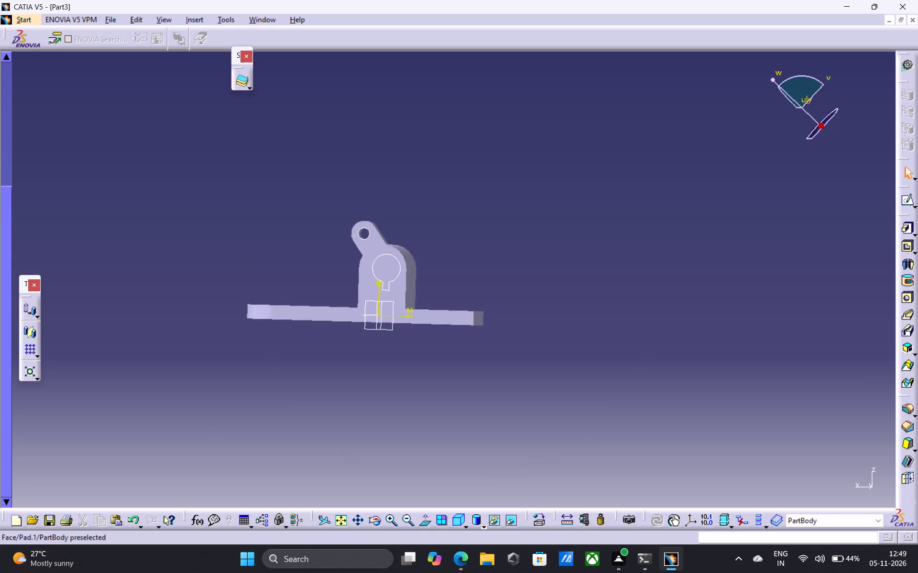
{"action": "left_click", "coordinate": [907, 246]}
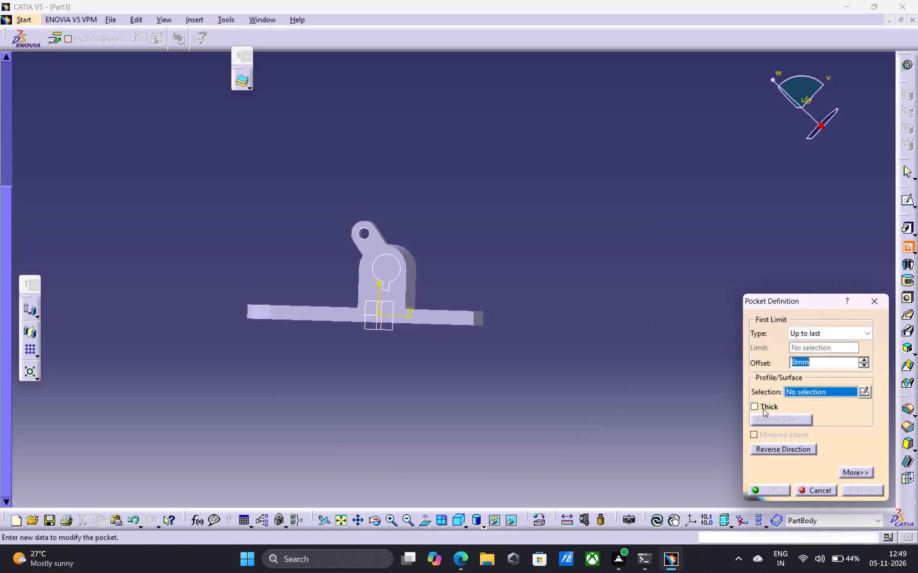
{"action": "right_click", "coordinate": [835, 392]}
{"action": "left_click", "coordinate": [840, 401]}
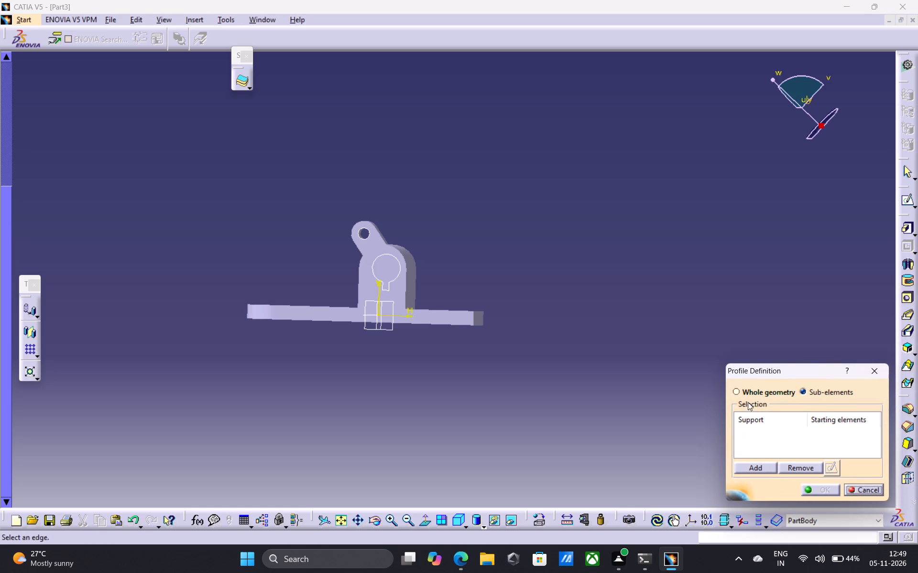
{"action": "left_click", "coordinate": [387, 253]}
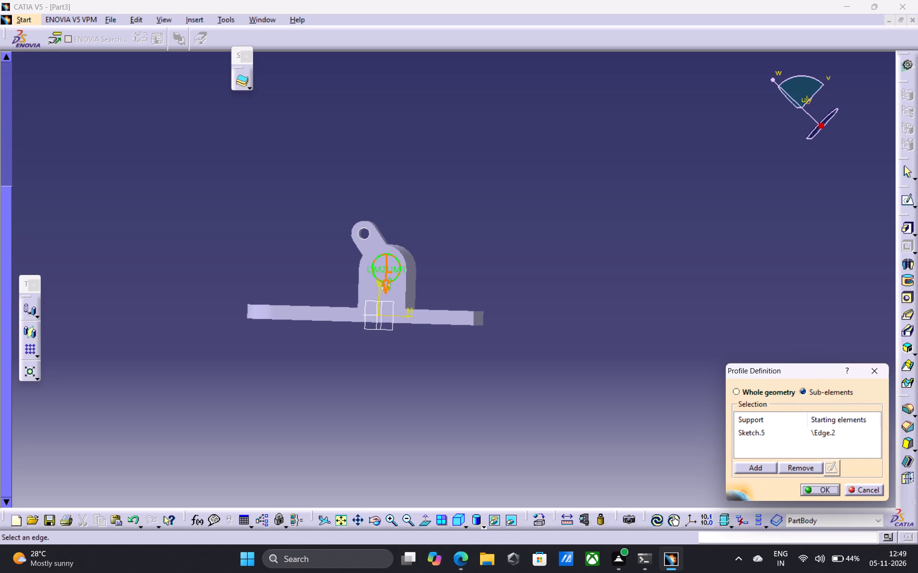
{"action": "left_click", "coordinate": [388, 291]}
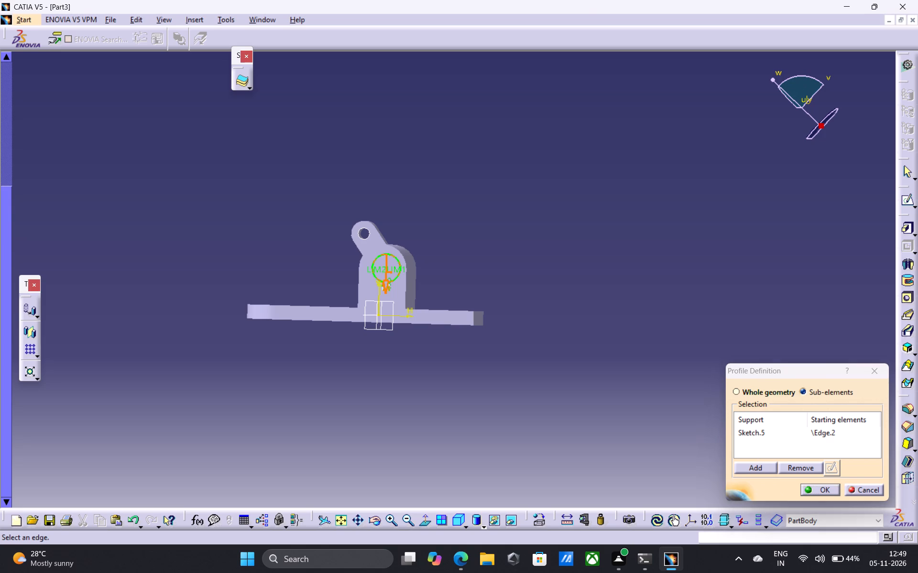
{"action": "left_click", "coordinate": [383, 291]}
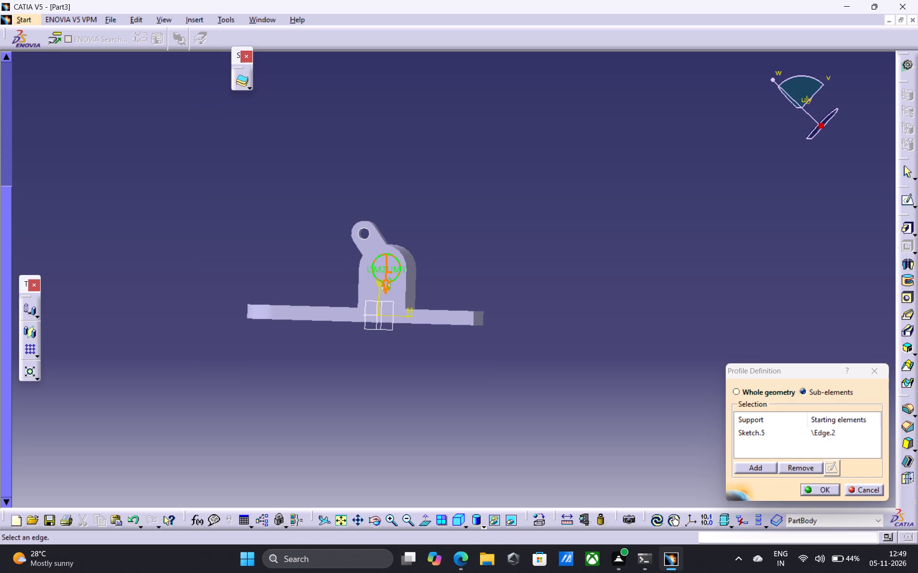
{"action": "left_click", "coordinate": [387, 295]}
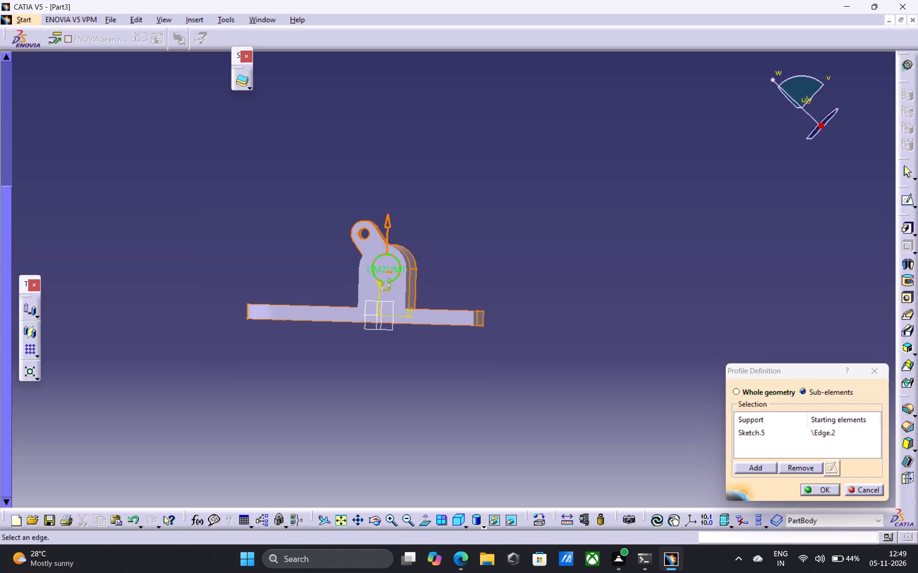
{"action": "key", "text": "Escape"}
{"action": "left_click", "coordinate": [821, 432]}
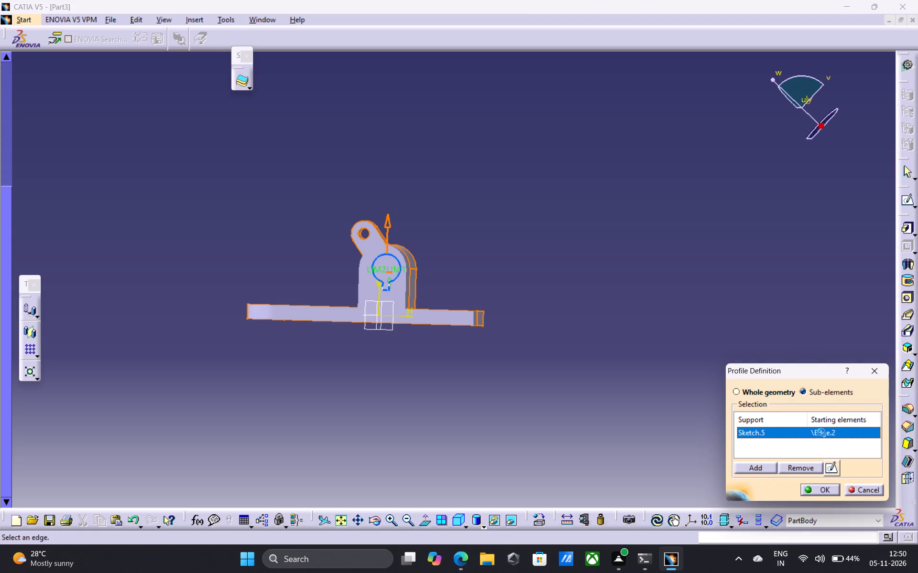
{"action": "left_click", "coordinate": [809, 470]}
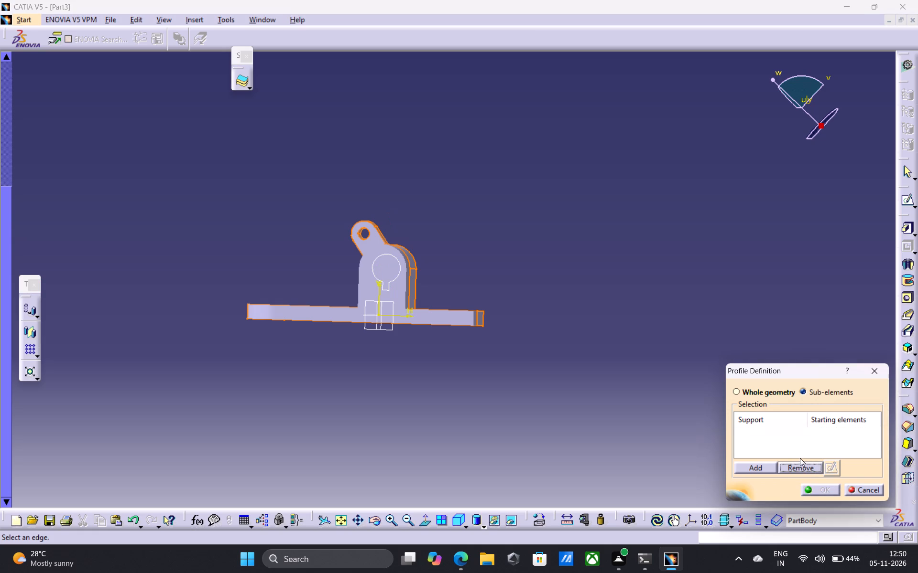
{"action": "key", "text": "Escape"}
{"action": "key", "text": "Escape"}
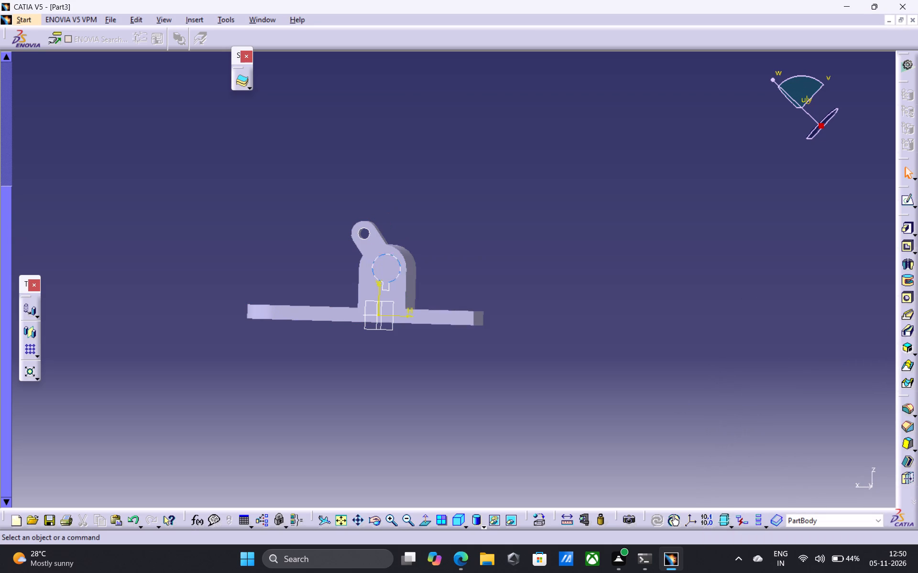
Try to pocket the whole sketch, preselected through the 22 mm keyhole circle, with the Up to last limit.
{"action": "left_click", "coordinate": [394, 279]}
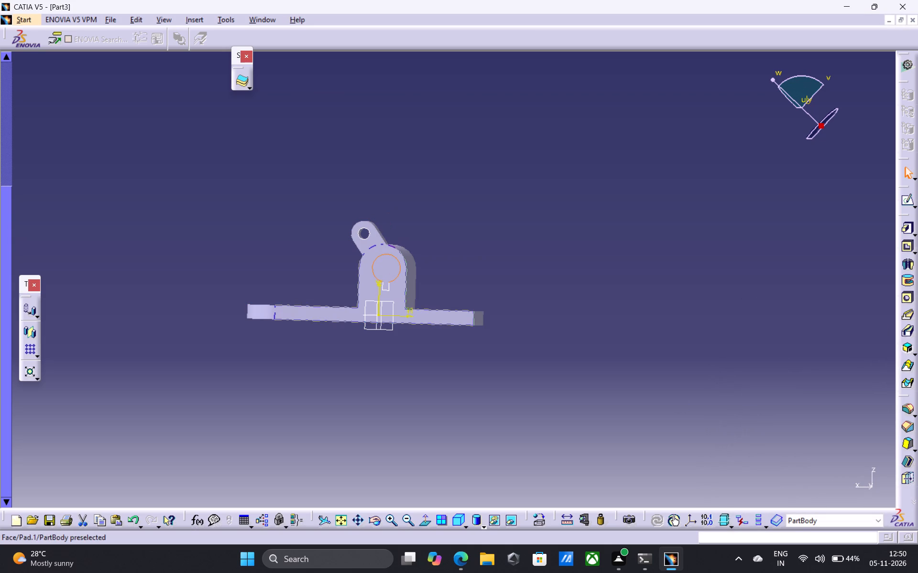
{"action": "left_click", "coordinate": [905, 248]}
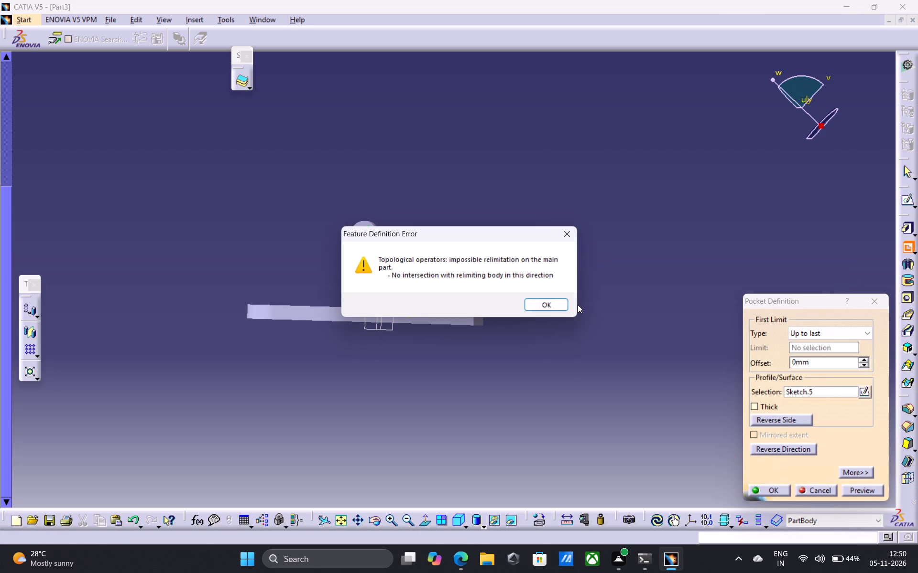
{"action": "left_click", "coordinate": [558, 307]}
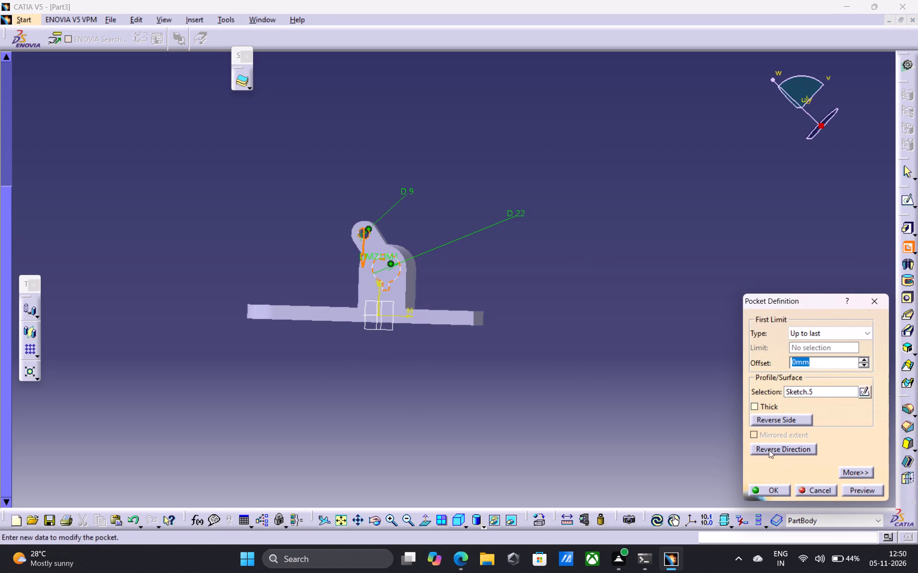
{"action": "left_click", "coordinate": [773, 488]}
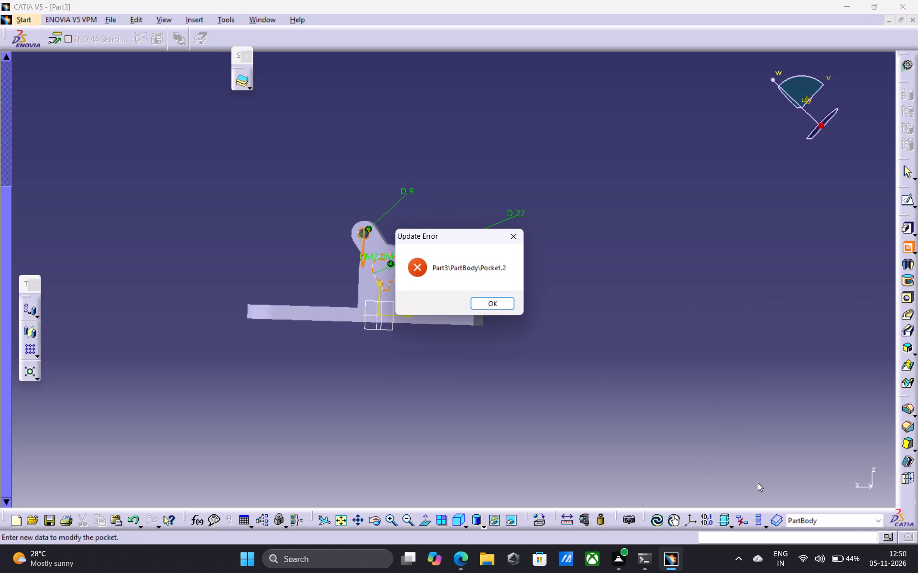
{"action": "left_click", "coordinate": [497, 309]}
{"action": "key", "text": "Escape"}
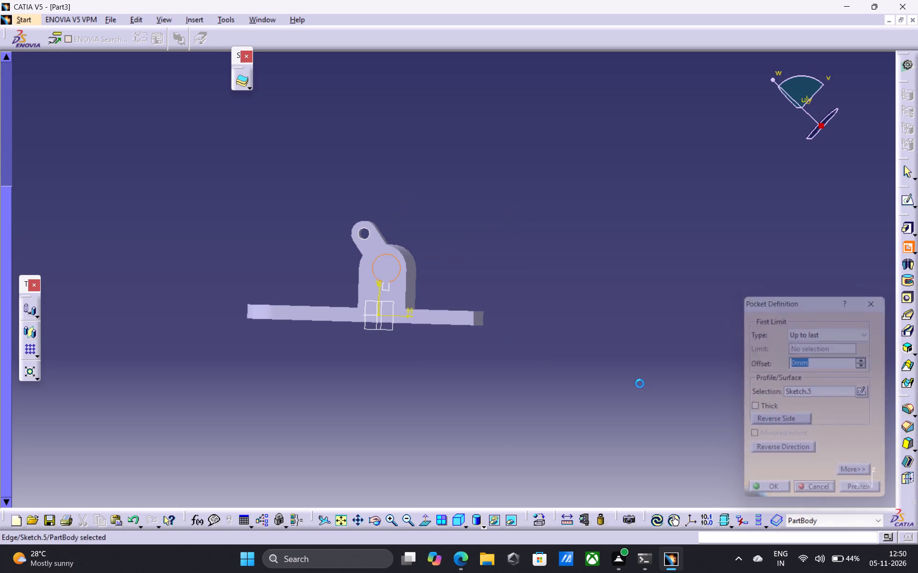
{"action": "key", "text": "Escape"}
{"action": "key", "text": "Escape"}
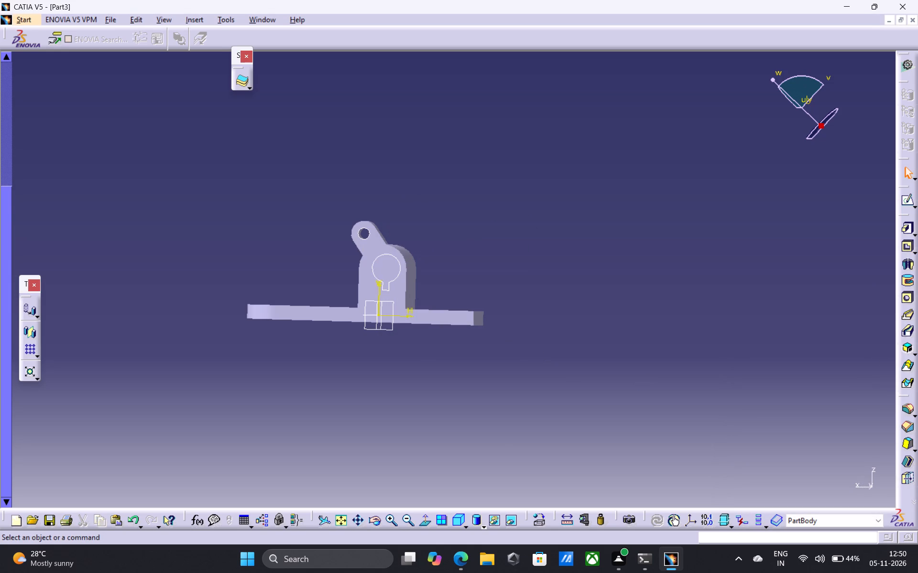
Cut the 22 mm keyhole through the arched upright with an Up to last Pocket, using only the keyhole outline as profile.
{"action": "left_click", "coordinate": [905, 249]}
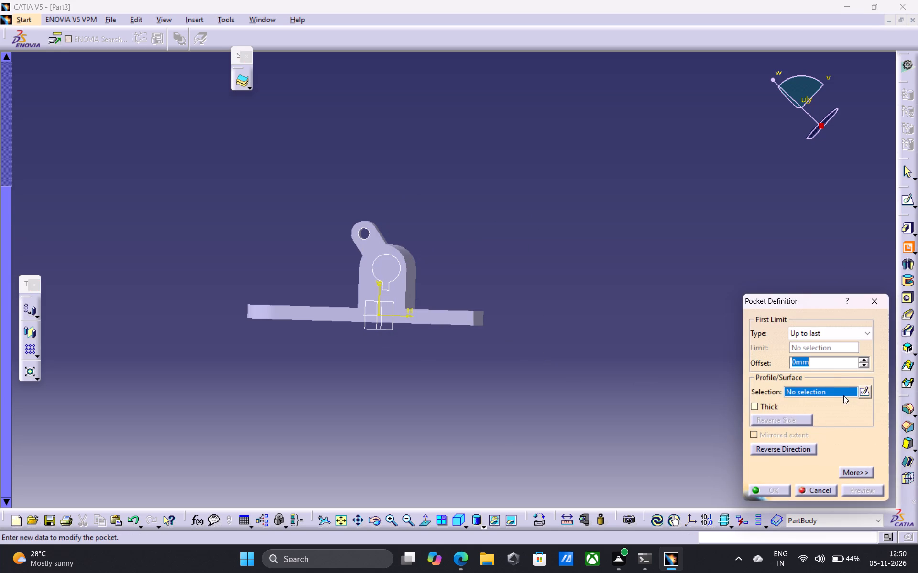
{"action": "right_click", "coordinate": [836, 388]}
{"action": "left_click", "coordinate": [841, 393]}
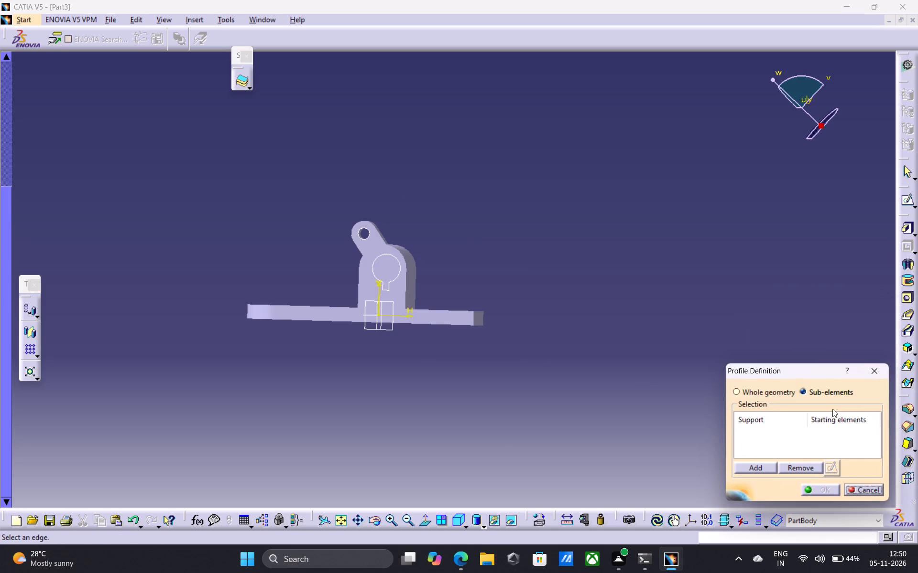
{"action": "left_click", "coordinate": [393, 281]}
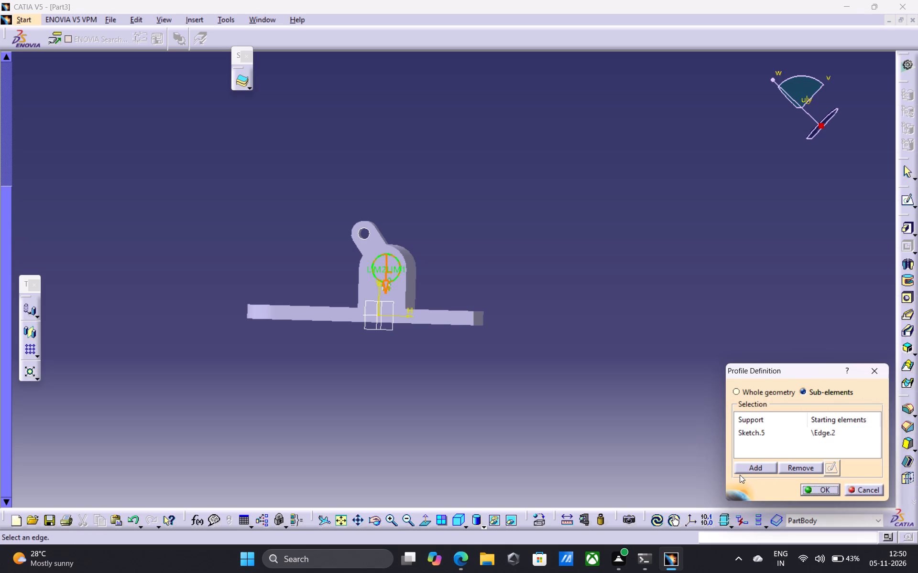
{"action": "left_click", "coordinate": [752, 466]}
{"action": "left_click", "coordinate": [822, 489]}
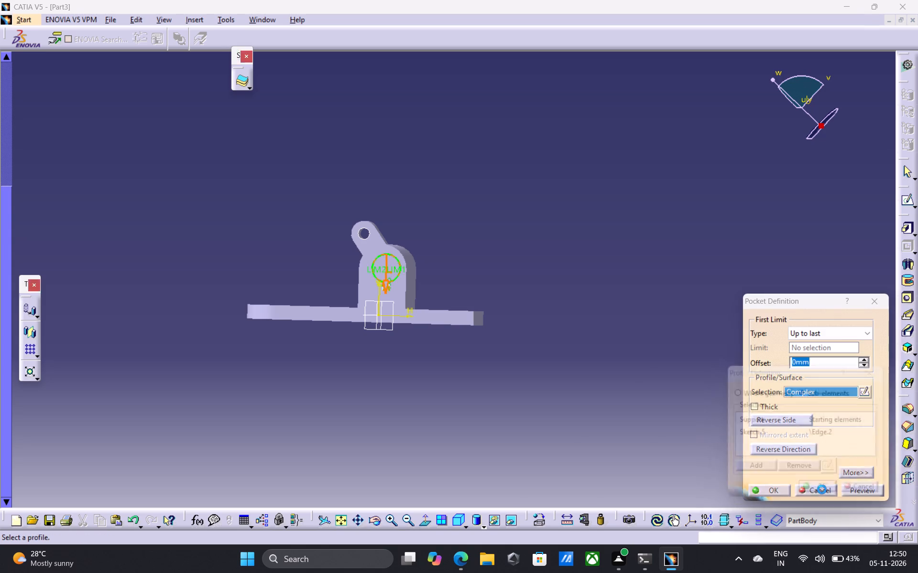
{"action": "left_click", "coordinate": [783, 489]}
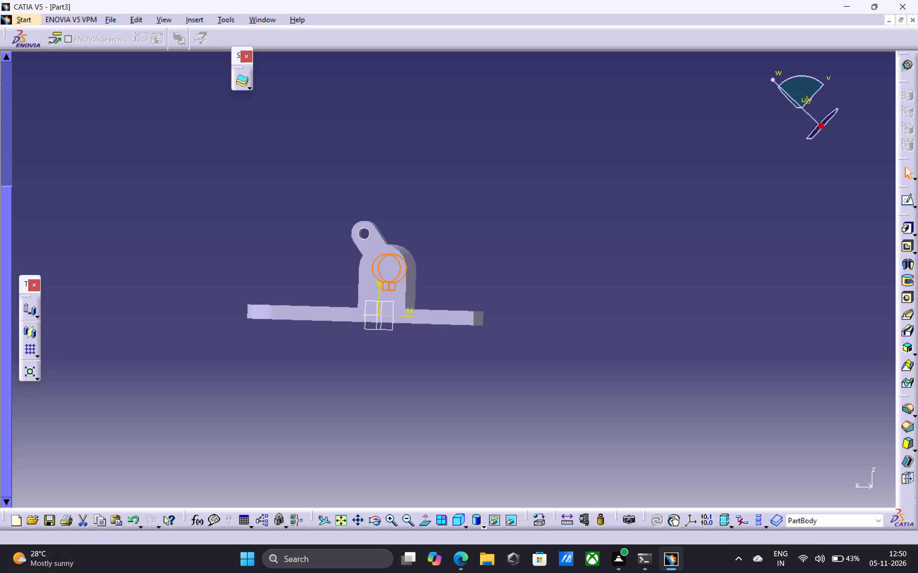
{"action": "left_click", "coordinate": [375, 517]}
{"action": "left_click_drag", "start_coordinate": [341, 401], "coordinate": [389, 410]}
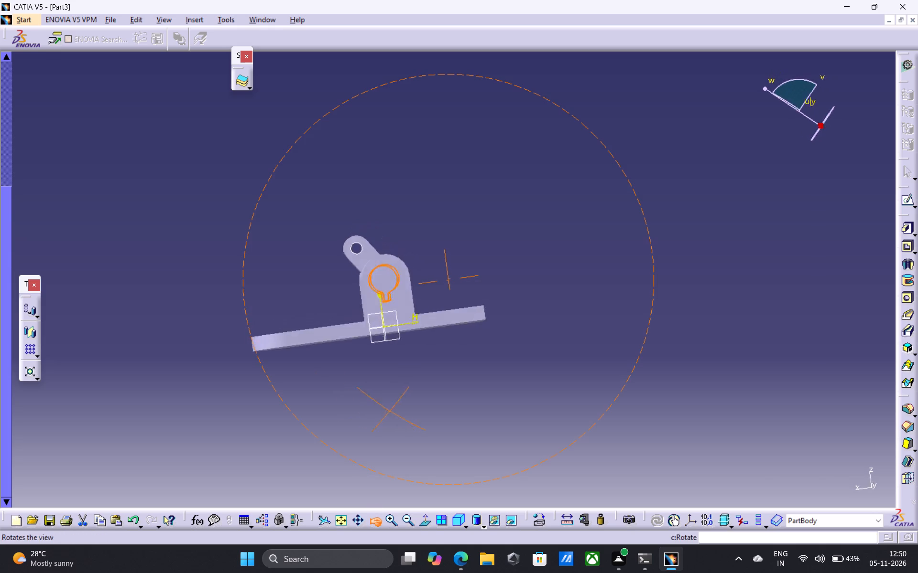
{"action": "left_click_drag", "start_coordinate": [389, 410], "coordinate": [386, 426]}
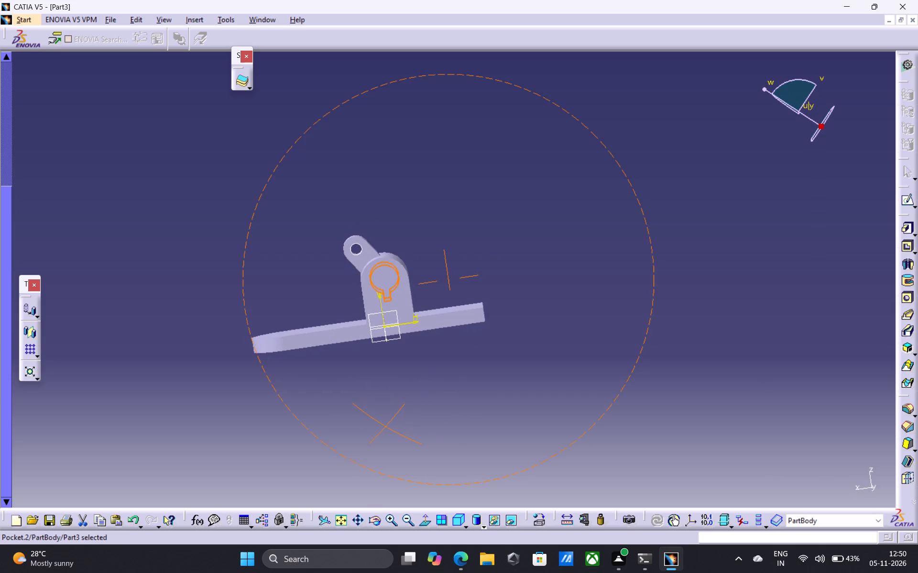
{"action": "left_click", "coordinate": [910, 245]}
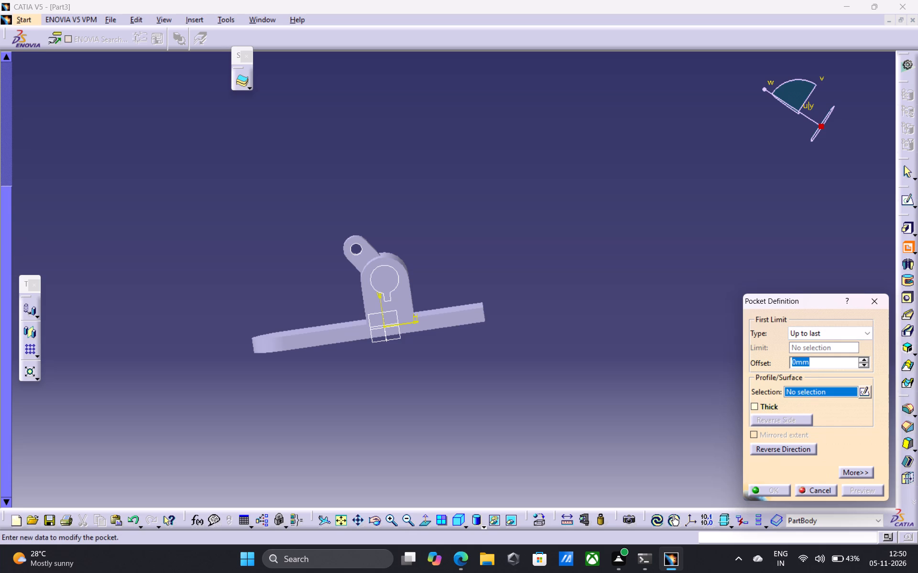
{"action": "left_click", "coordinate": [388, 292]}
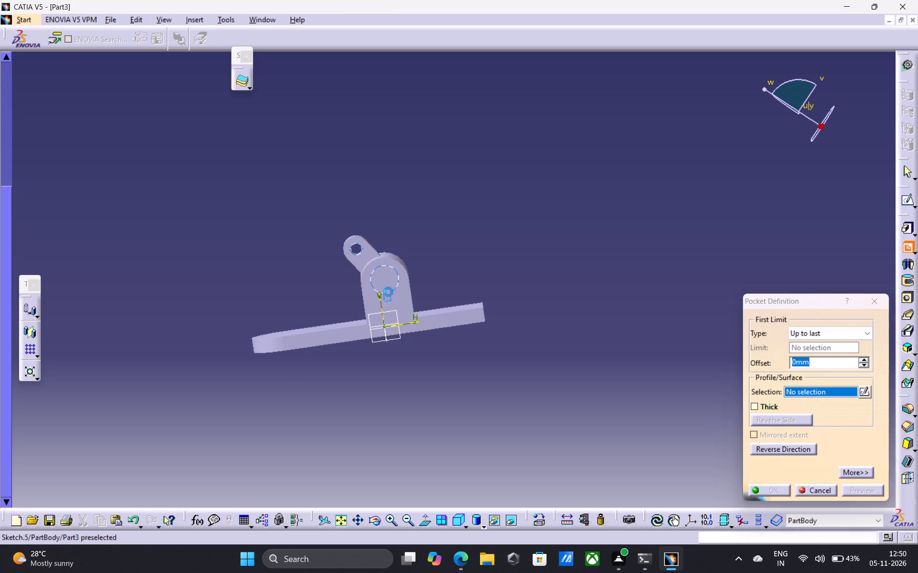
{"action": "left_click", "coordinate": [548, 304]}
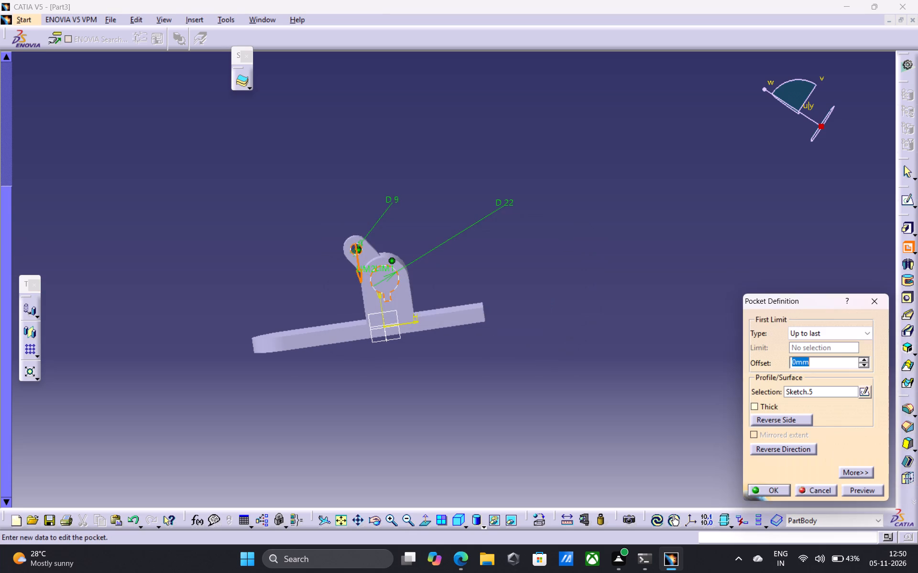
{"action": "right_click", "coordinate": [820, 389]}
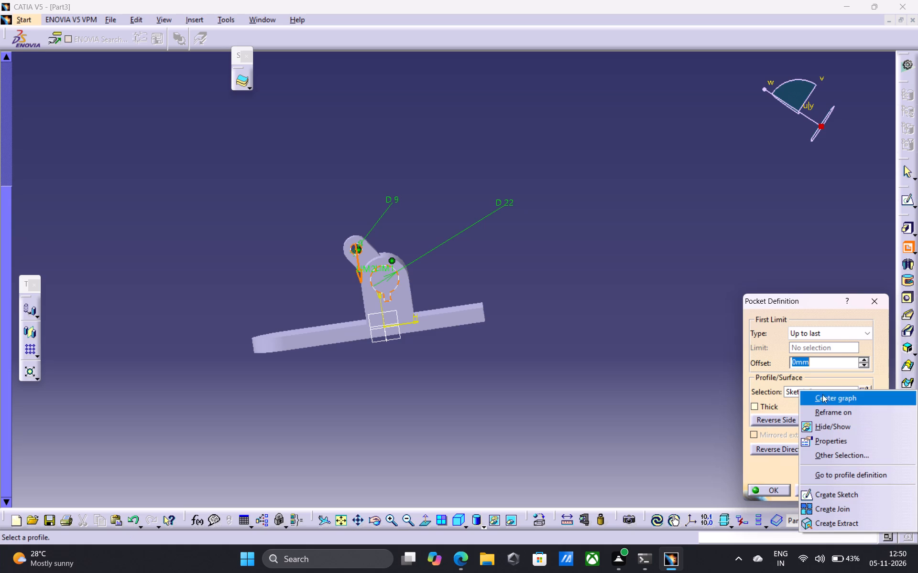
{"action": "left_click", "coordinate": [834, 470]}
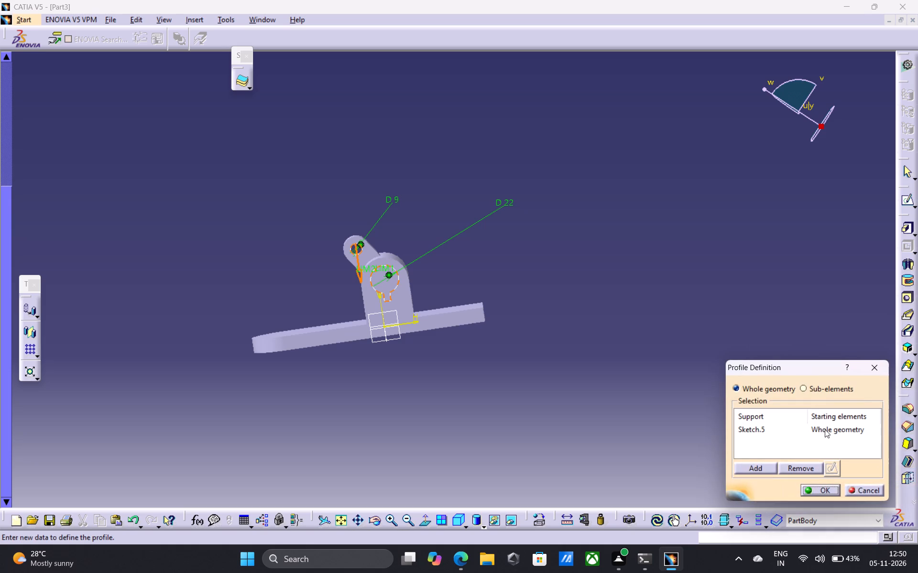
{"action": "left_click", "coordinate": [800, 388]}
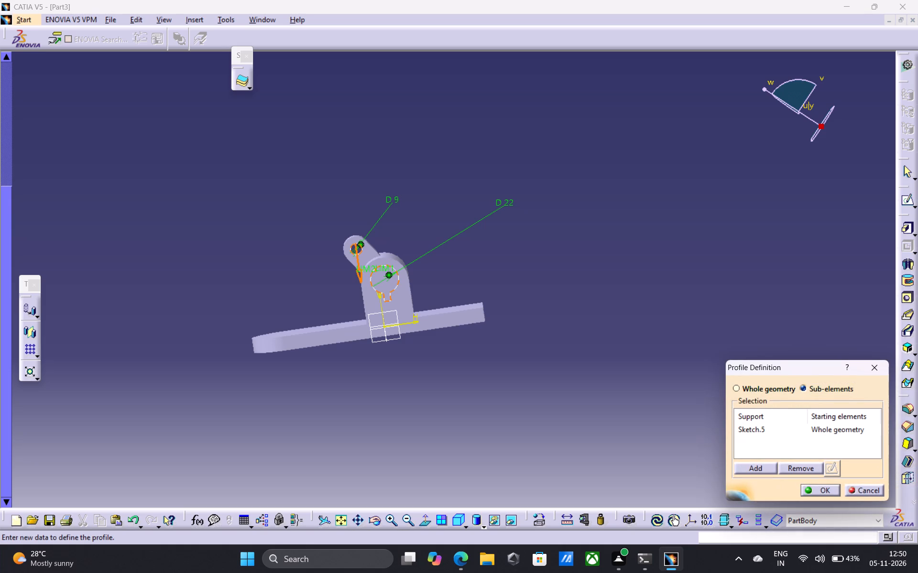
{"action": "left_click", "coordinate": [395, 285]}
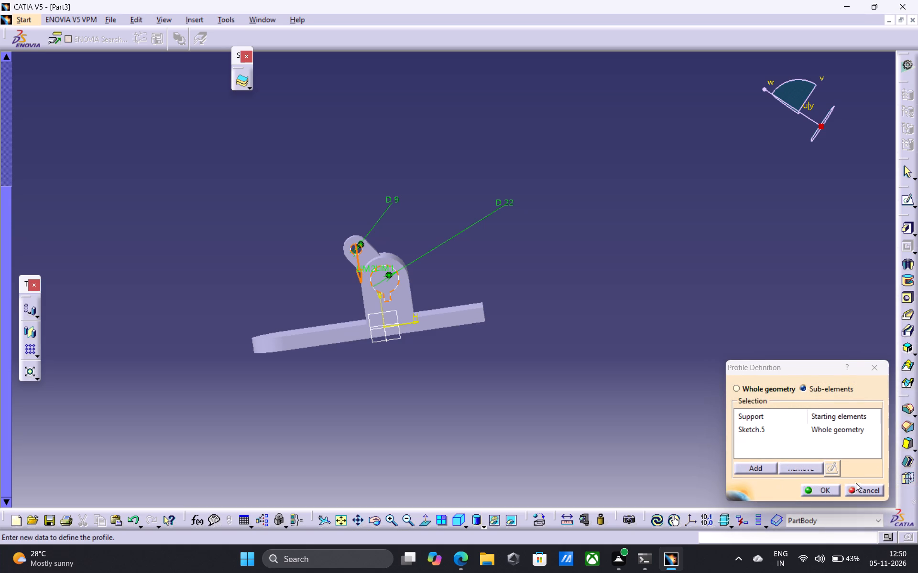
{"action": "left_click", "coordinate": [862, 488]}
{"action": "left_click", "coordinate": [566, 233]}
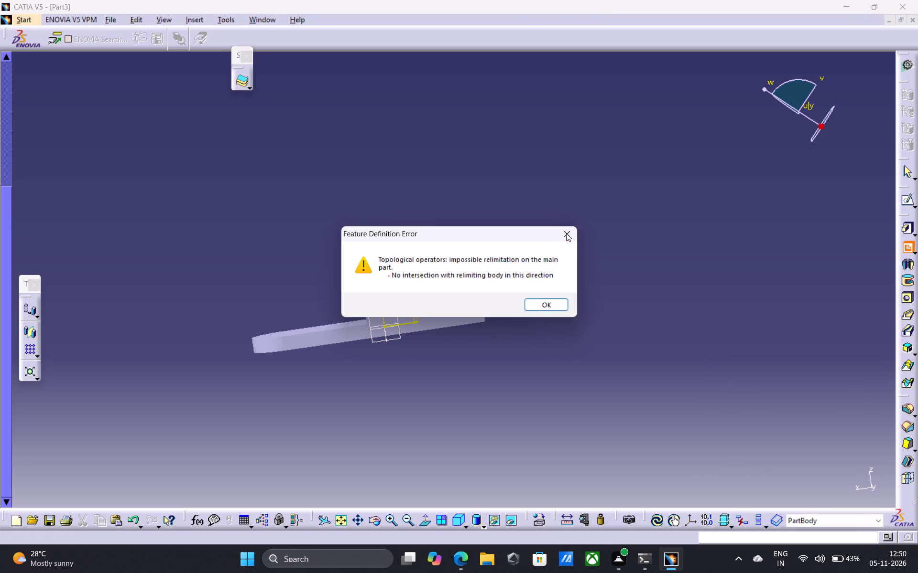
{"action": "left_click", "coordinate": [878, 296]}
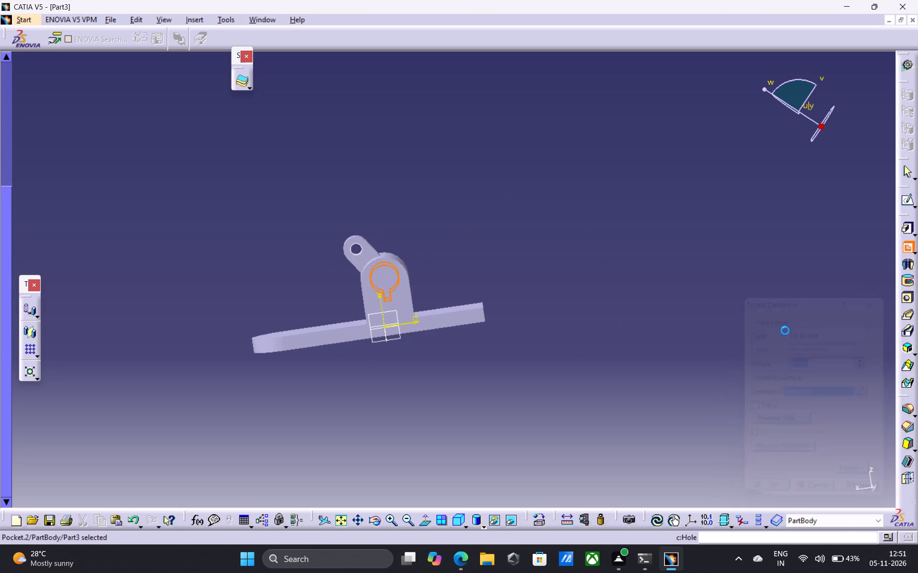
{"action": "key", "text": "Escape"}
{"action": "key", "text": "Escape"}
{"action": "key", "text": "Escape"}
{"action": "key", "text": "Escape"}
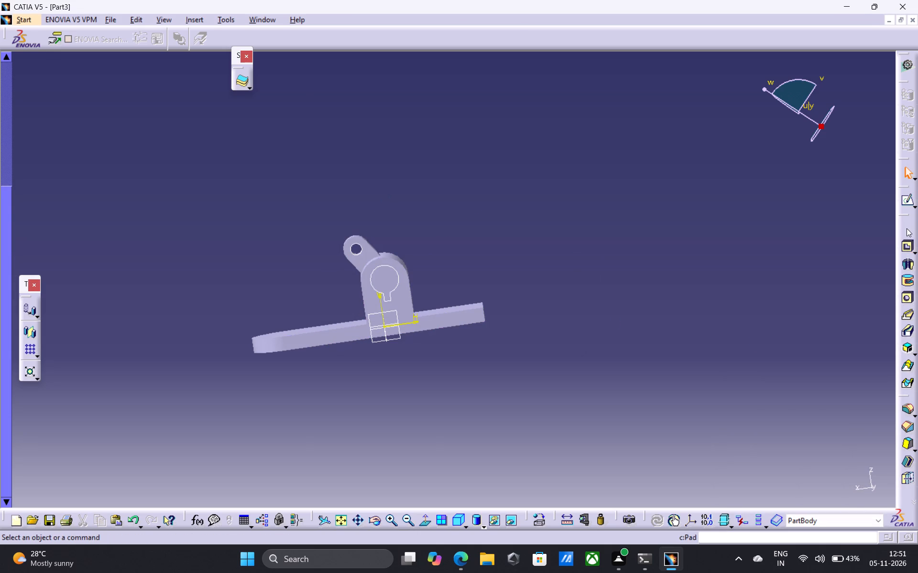
Cut the keyhole through the remaining depth of the arched upright with an Up to last Pocket, using only the keyhole outline as profile.
{"action": "left_click", "coordinate": [907, 244]}
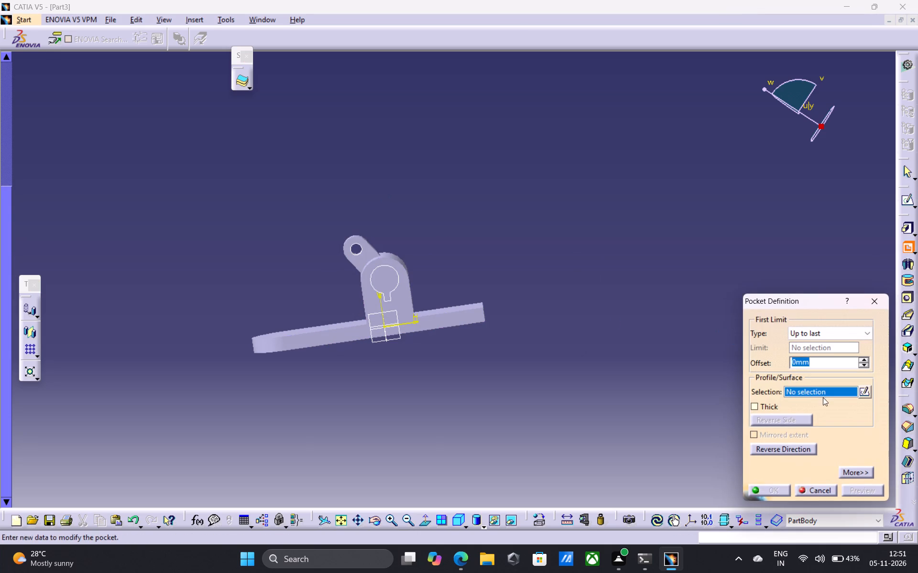
{"action": "right_click", "coordinate": [819, 393]}
{"action": "left_click", "coordinate": [832, 399]}
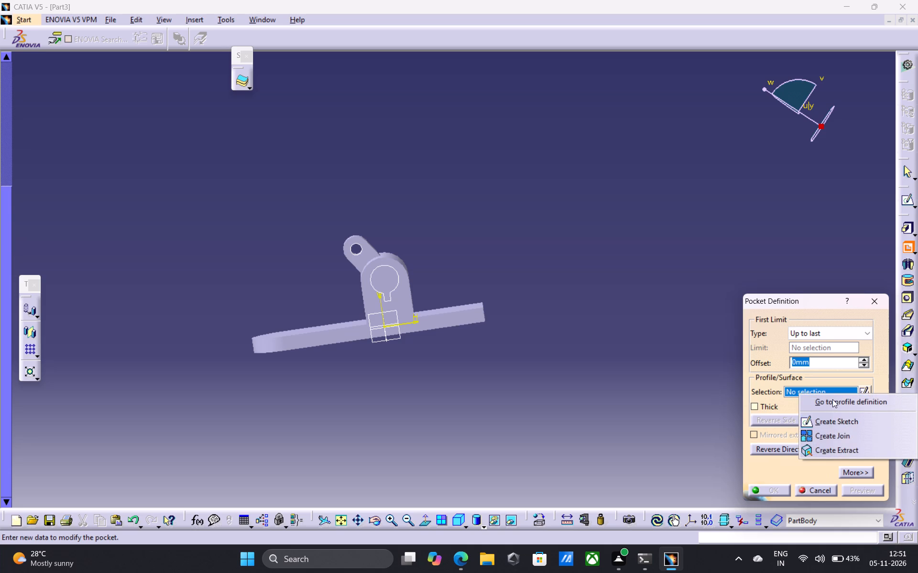
{"action": "left_click", "coordinate": [393, 286]}
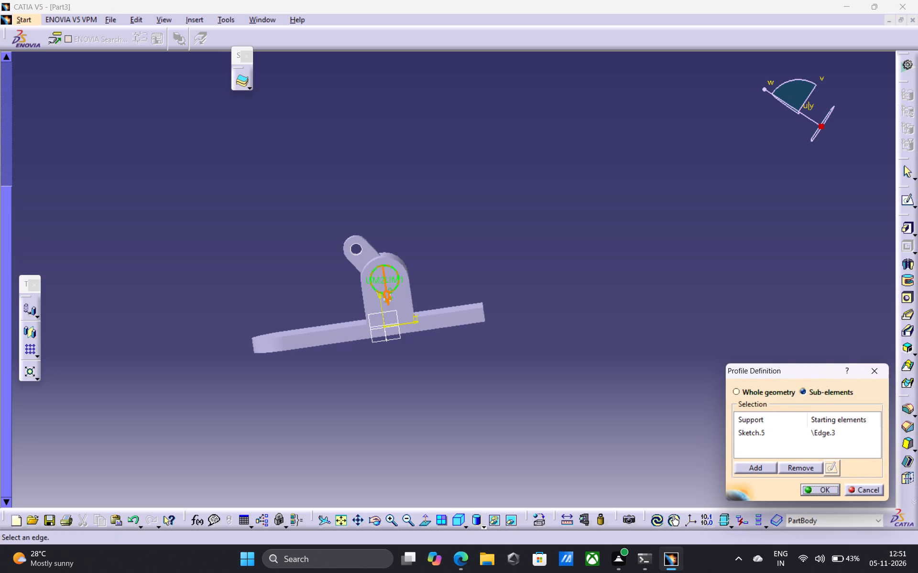
{"action": "left_click", "coordinate": [761, 466]}
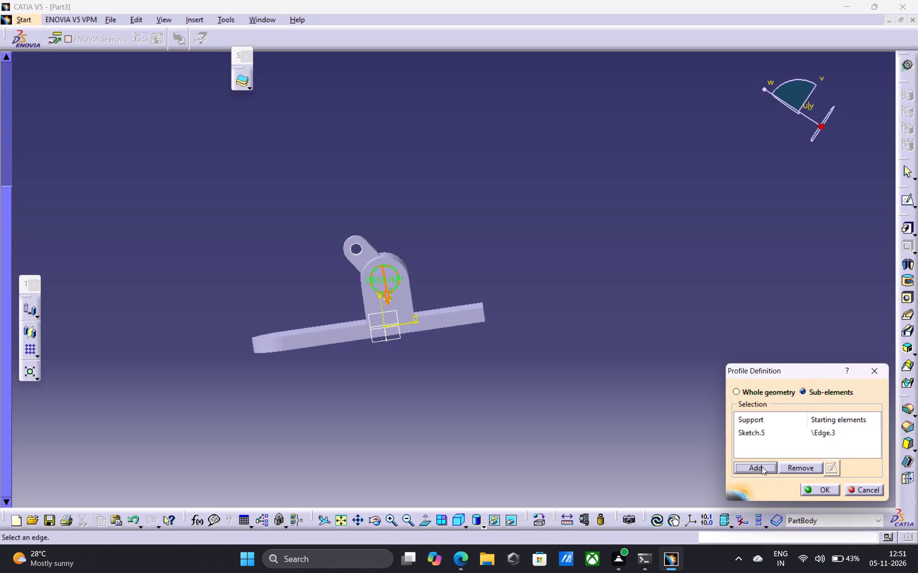
{"action": "left_click", "coordinate": [829, 496]}
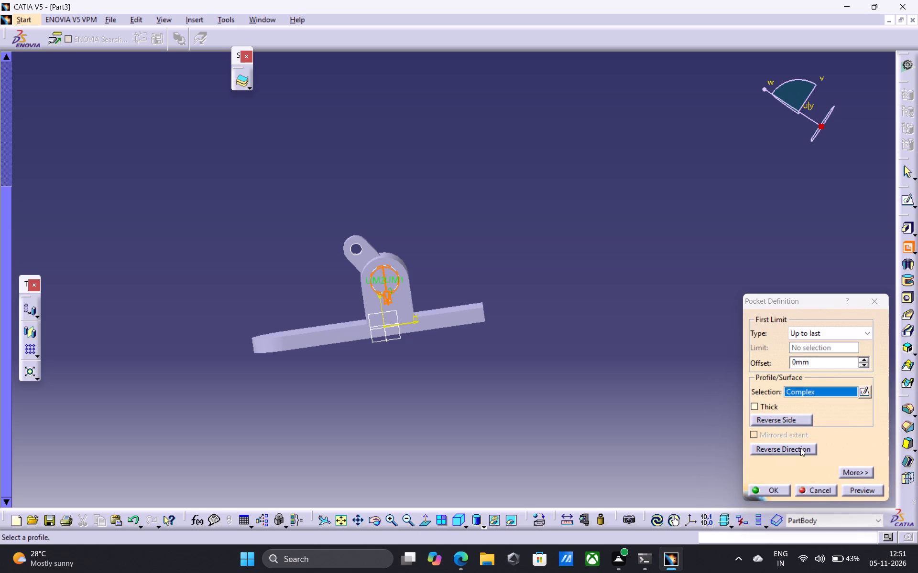
{"action": "left_click", "coordinate": [782, 488]}
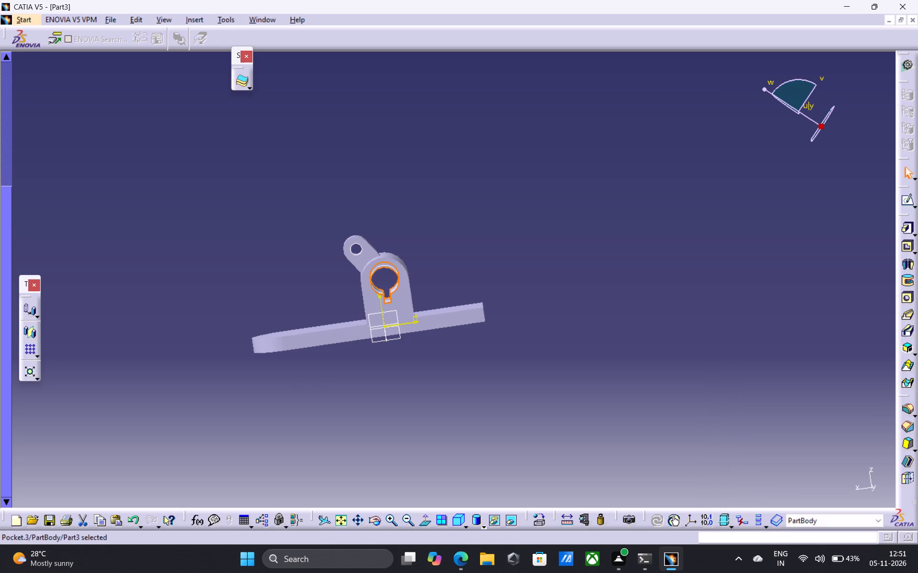
Inspect the keyhole cut, lobe hole and base plate from several sides of the part.
{"action": "left_click", "coordinate": [339, 520]}
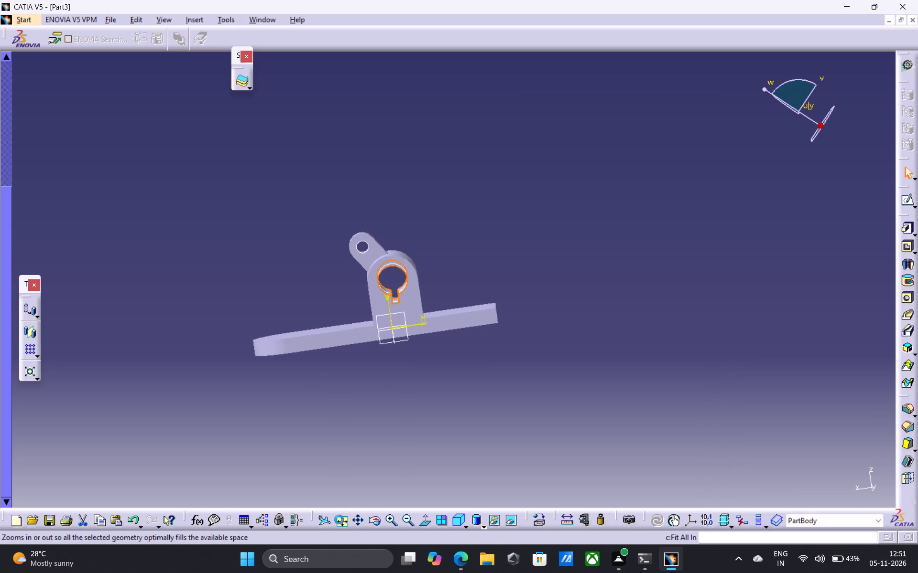
{"action": "left_click", "coordinate": [374, 520]}
{"action": "left_click_drag", "start_coordinate": [333, 428], "coordinate": [313, 409]}
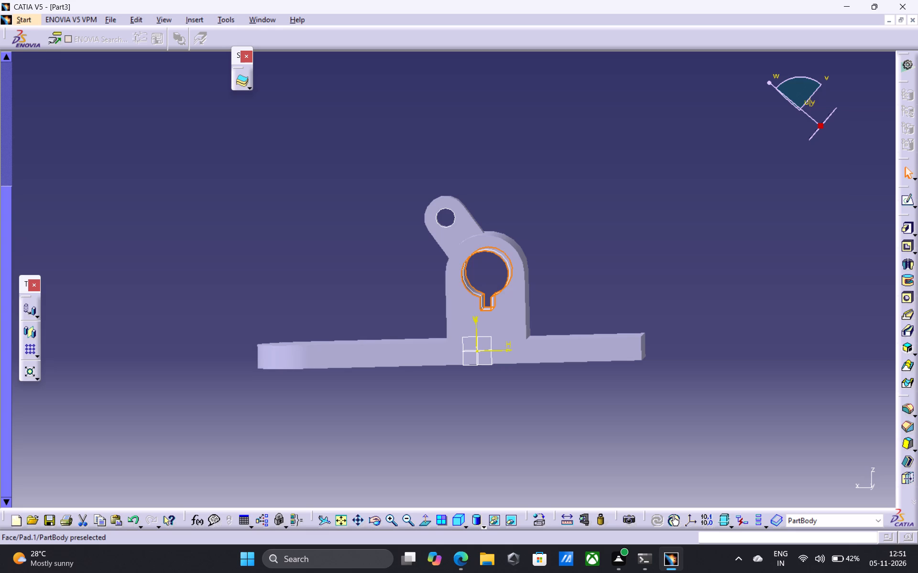
{"action": "left_click", "coordinate": [378, 520]}
{"action": "left_click_drag", "start_coordinate": [332, 397], "coordinate": [549, 256]}
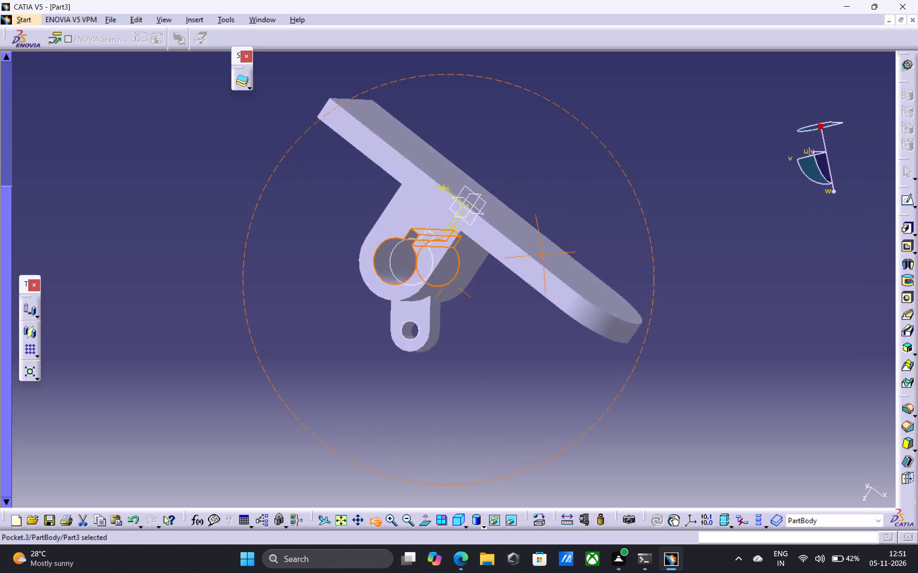
{"action": "left_click_drag", "start_coordinate": [549, 256], "coordinate": [260, 364]}
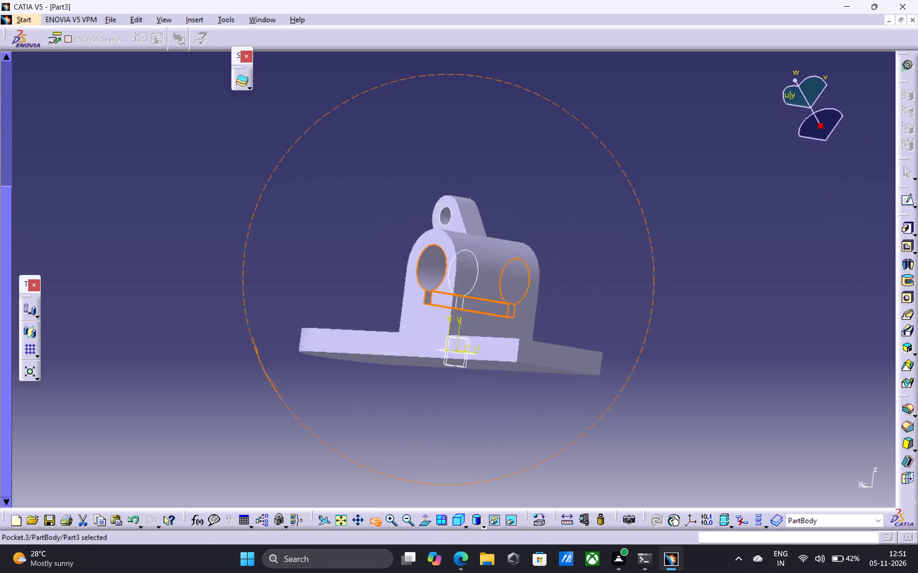
{"action": "left_click_drag", "start_coordinate": [260, 364], "coordinate": [709, 379]}
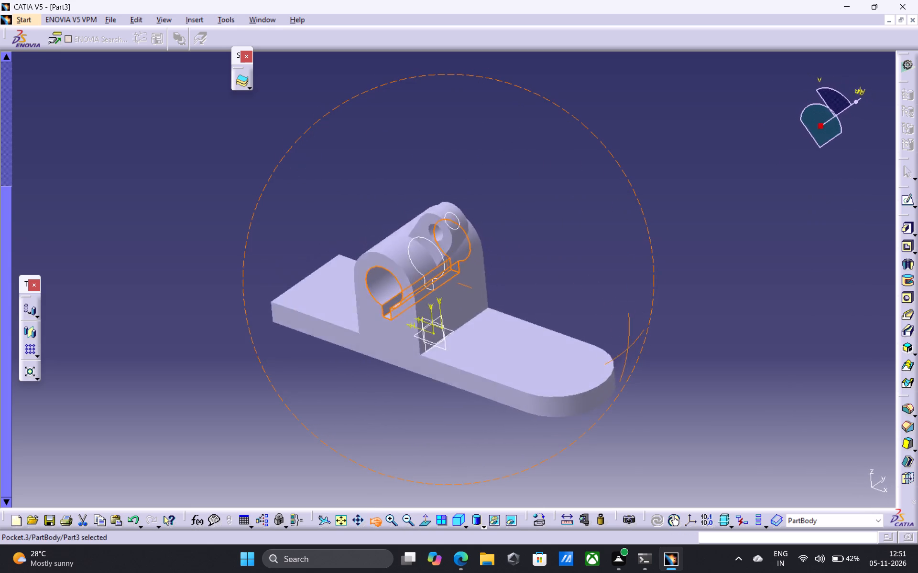
{"action": "left_click_drag", "start_coordinate": [709, 379], "coordinate": [705, 334]}
Start a sketch on the base plate's upper face at the rounded-end side.
{"action": "left_click", "coordinate": [540, 357]}
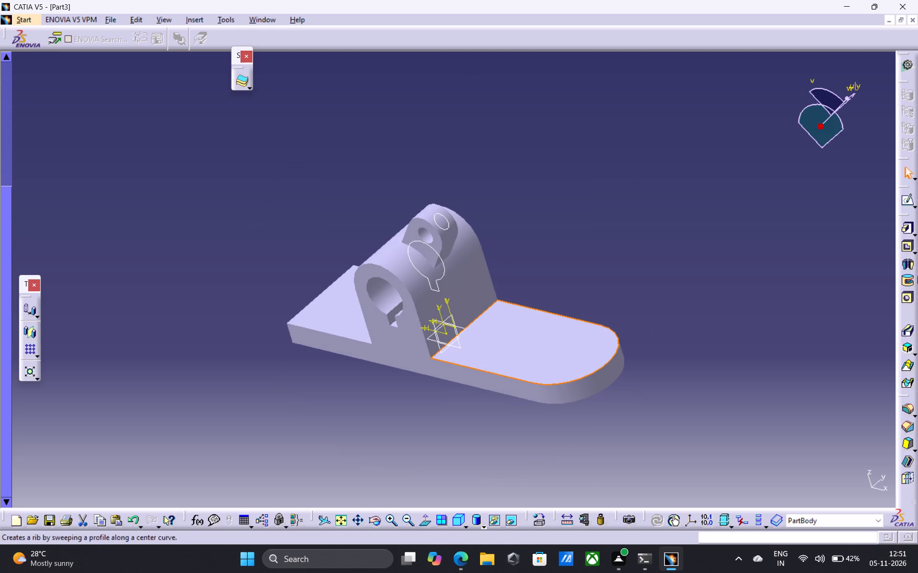
{"action": "left_click", "coordinate": [906, 202]}
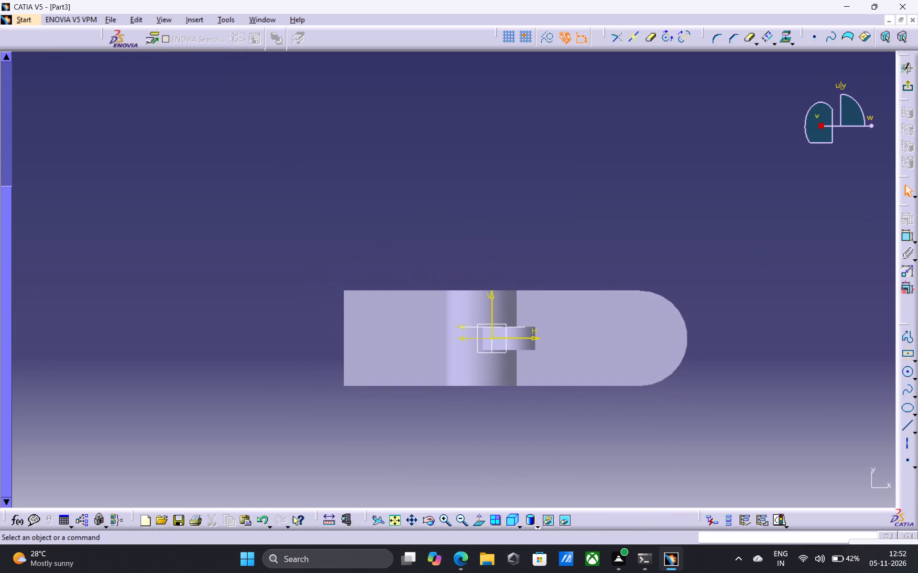
Sketch a circle in the empty area beyond the plate's rounded end and set its diameter to 24 mm.
{"action": "middle_click_drag", "start_coordinate": [745, 350], "coordinate": [606, 223]}
{"action": "scroll", "coordinate": [745, 350], "scroll_direction": "down", "scroll_amount": 1}
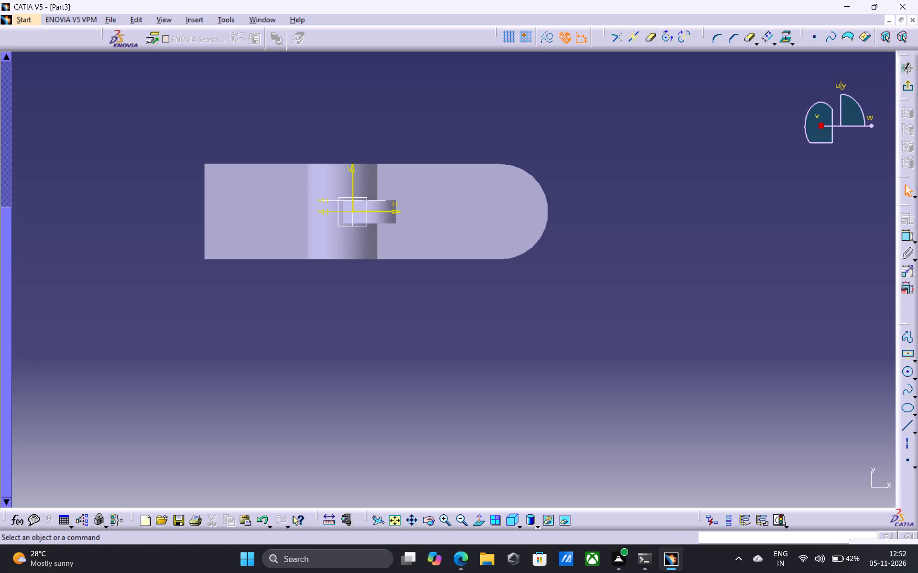
{"action": "left_click", "coordinate": [907, 370]}
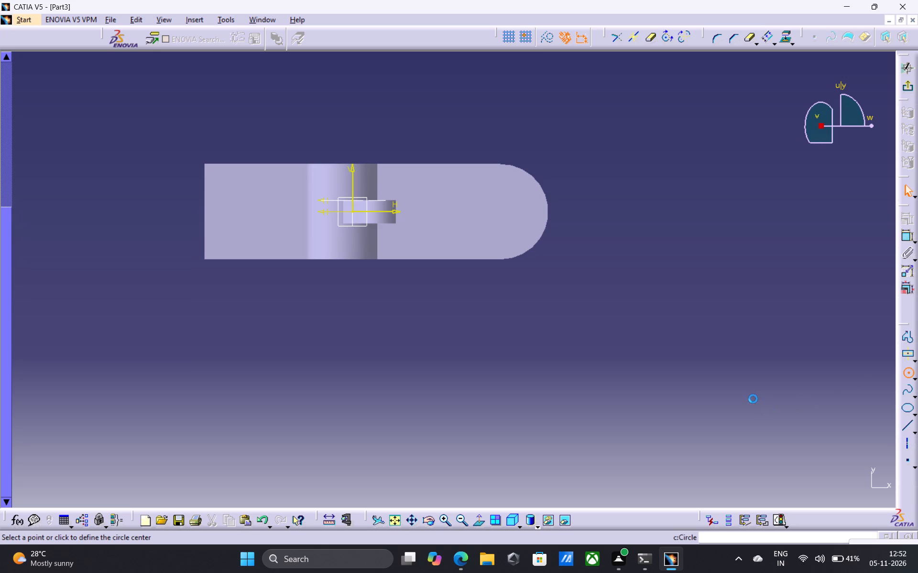
{"action": "left_click", "coordinate": [735, 399]}
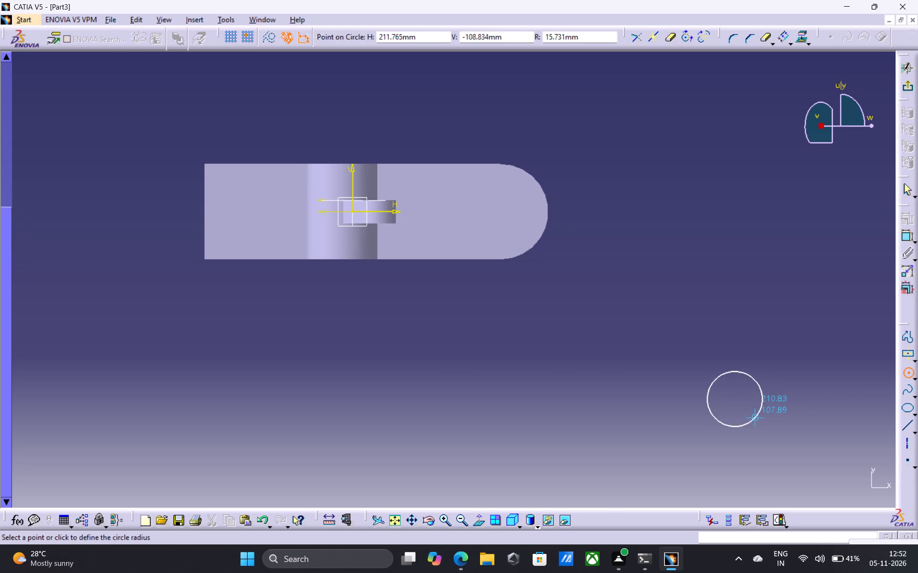
{"action": "left_click", "coordinate": [756, 419]}
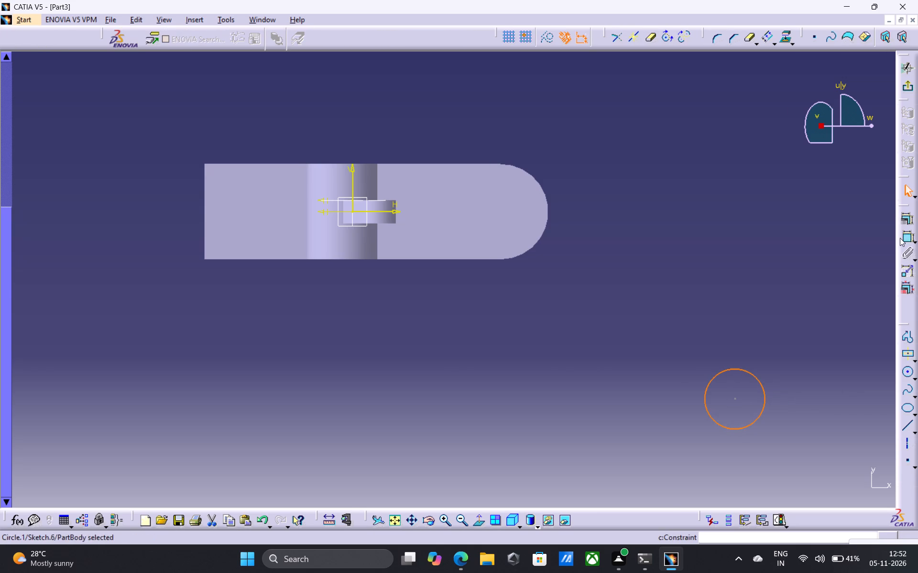
{"action": "left_click", "coordinate": [906, 238]}
{"action": "left_click", "coordinate": [820, 330]}
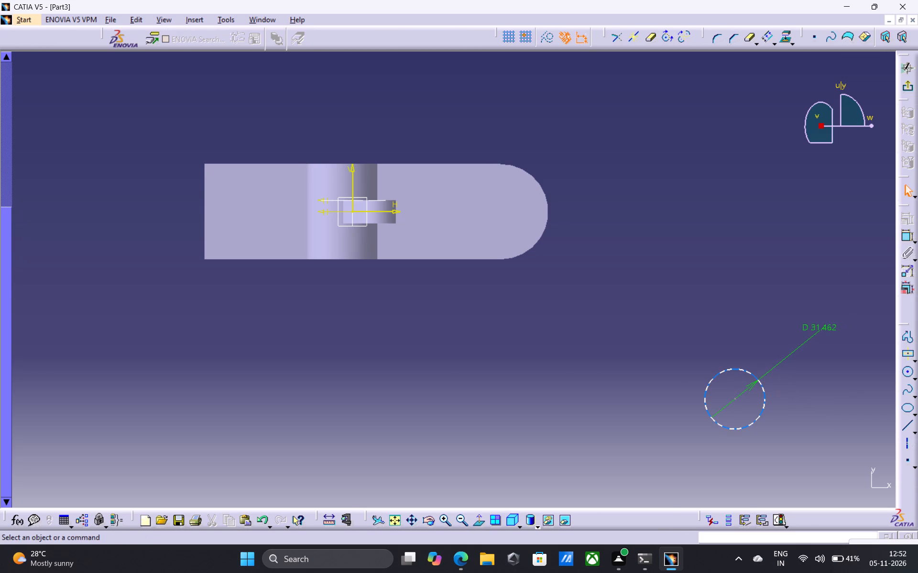
{"action": "double_click", "coordinate": [820, 326]}
{"action": "type", "text": "24"}
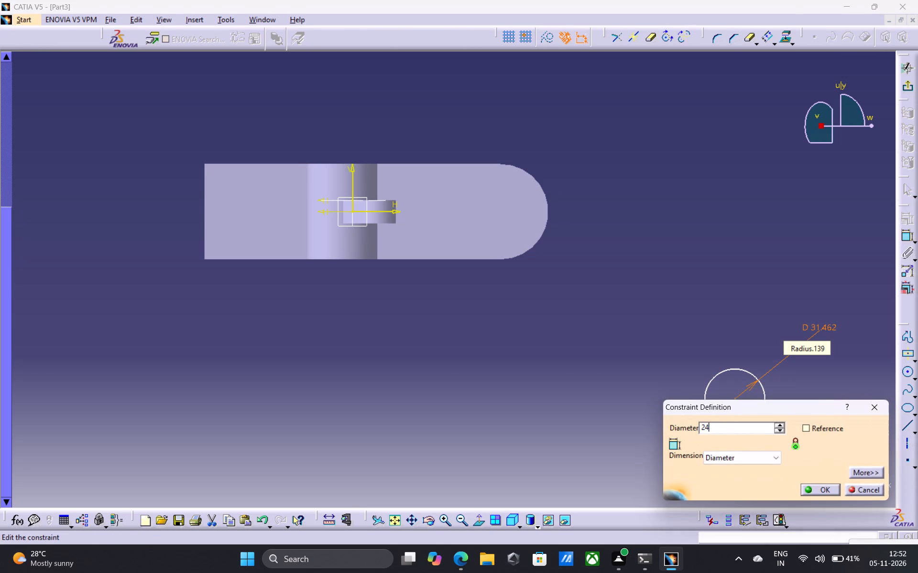
{"action": "key", "text": "Return"}
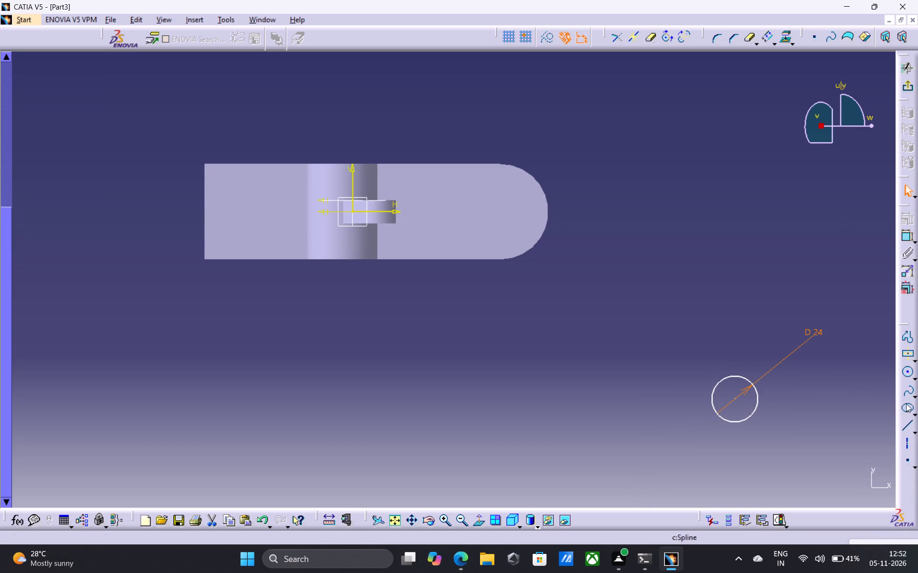
Draw a horizontal line about 47 mm long from the 24 mm circle's centre back toward the plate side.
{"action": "left_click_drag", "start_coordinate": [905, 427], "coordinate": [900, 427]}
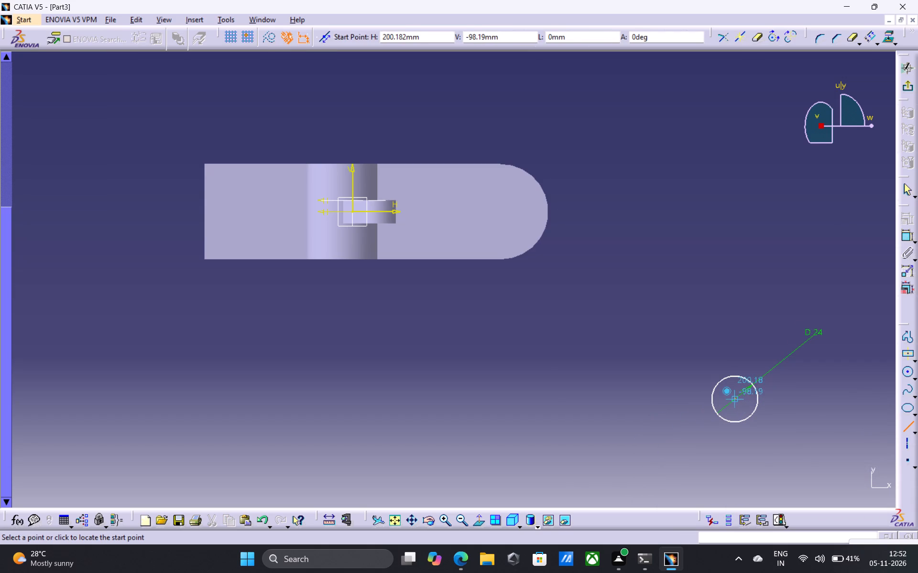
{"action": "left_click", "coordinate": [733, 399]}
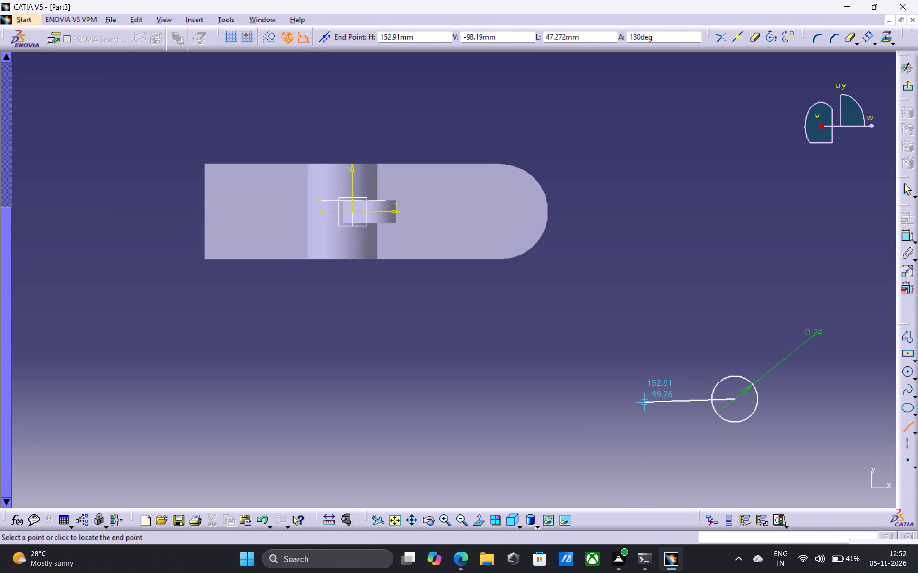
{"action": "left_click", "coordinate": [645, 399]}
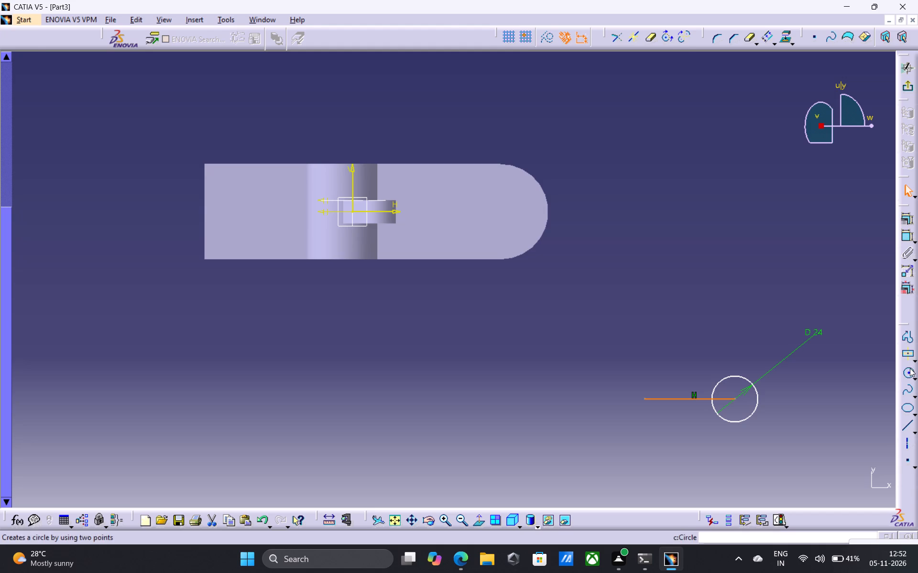
Sketch a second circle centred on the free end of the horizontal line and set its diameter to 24 mm.
{"action": "left_click", "coordinate": [910, 368]}
{"action": "left_click", "coordinate": [644, 397]}
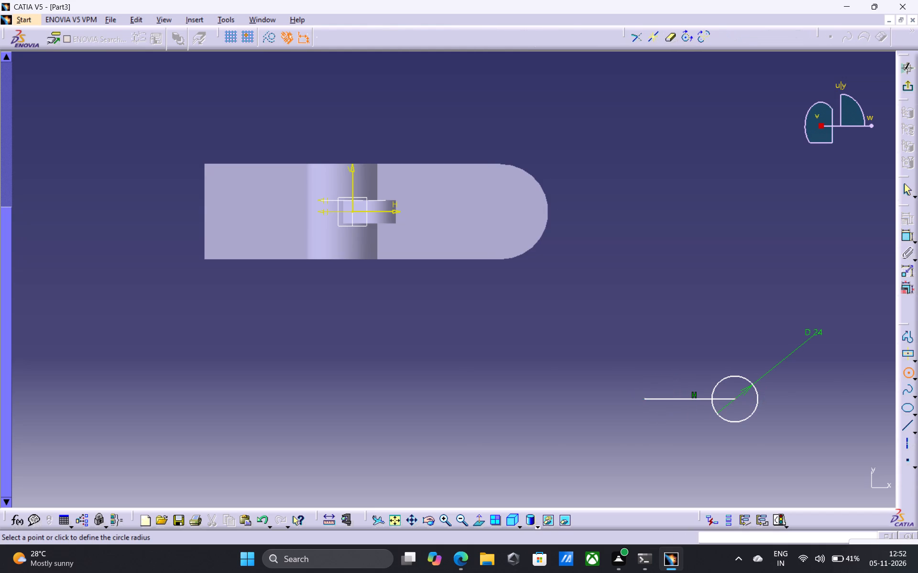
{"action": "left_click", "coordinate": [659, 415]}
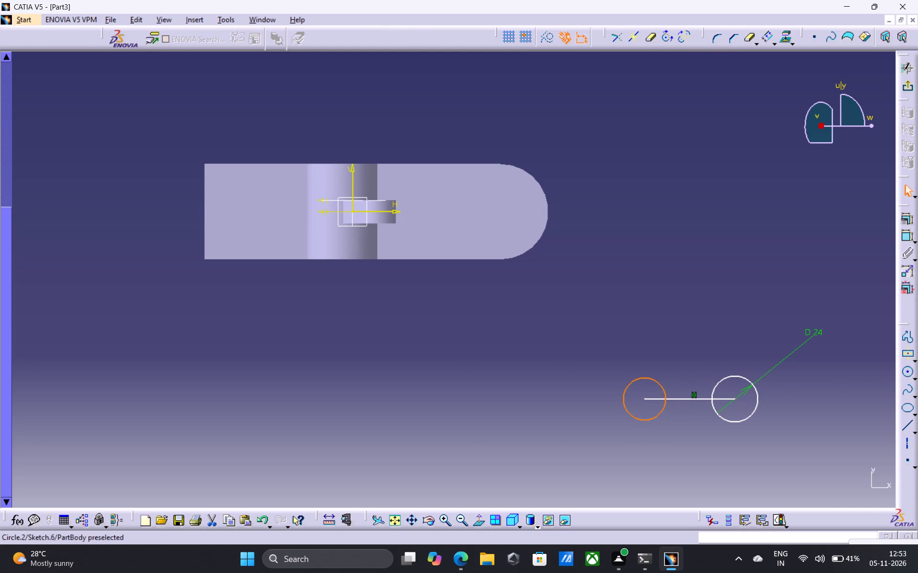
{"action": "left_click", "coordinate": [907, 236]}
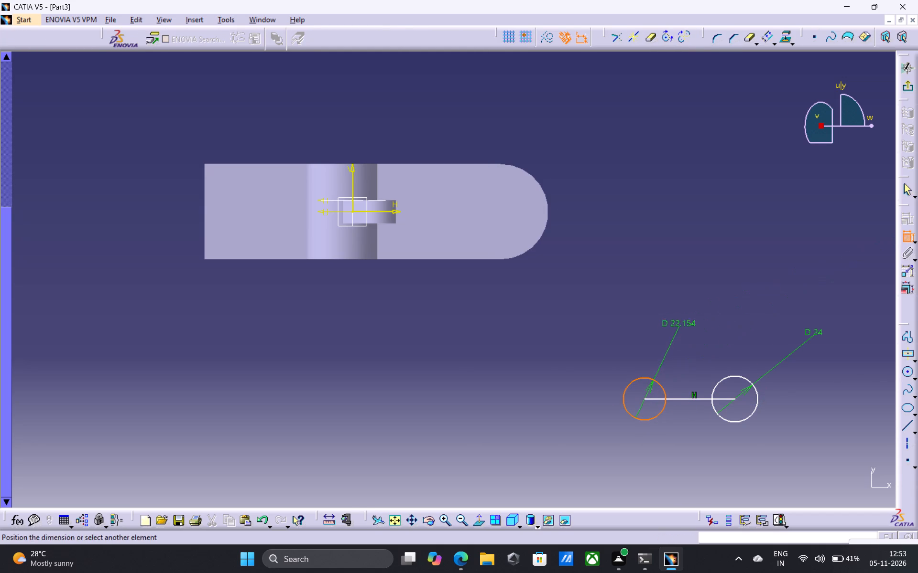
{"action": "left_click", "coordinate": [677, 331]}
{"action": "double_click", "coordinate": [688, 327]}
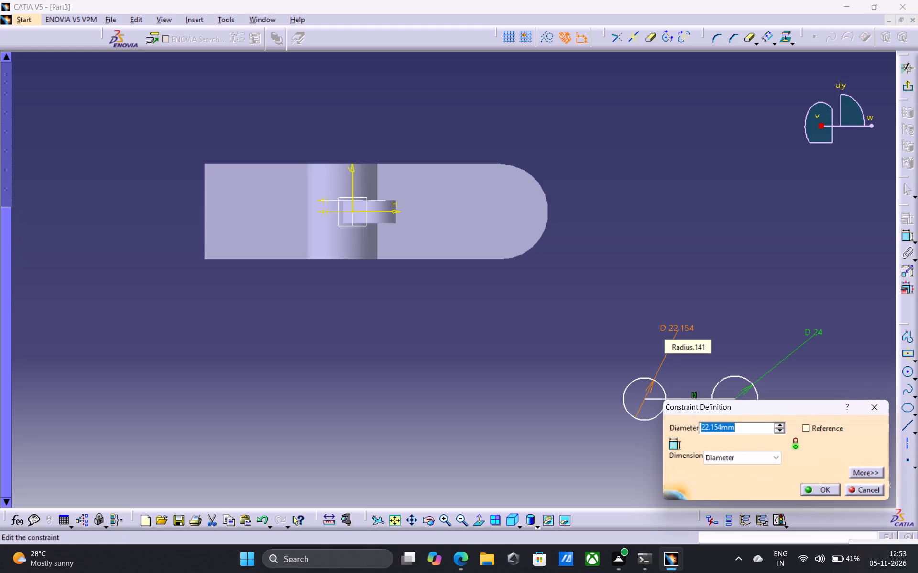
{"action": "type", "text": "24"}
{"action": "key", "text": "Return"}
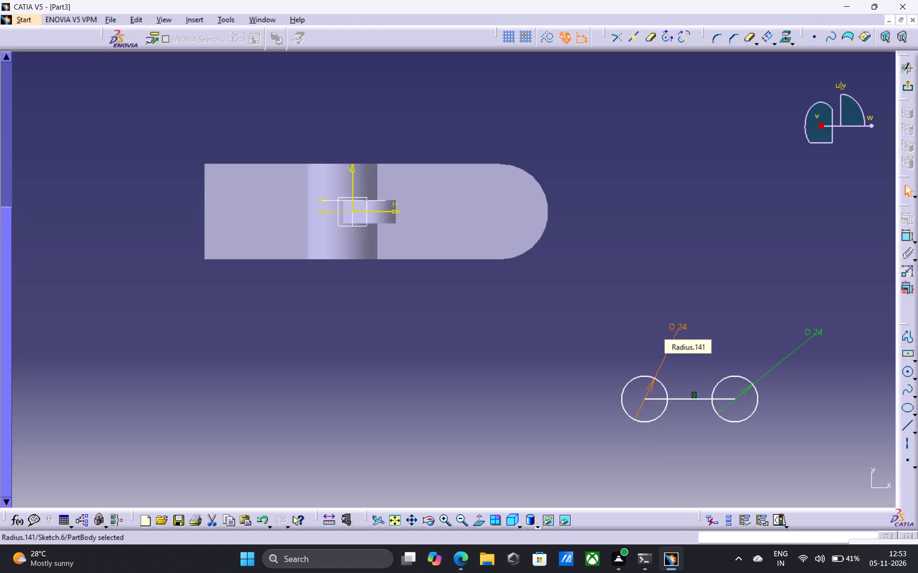
Dimension the horizontal line between the two circle centres and set its length to 25 mm.
{"action": "left_click", "coordinate": [910, 239]}
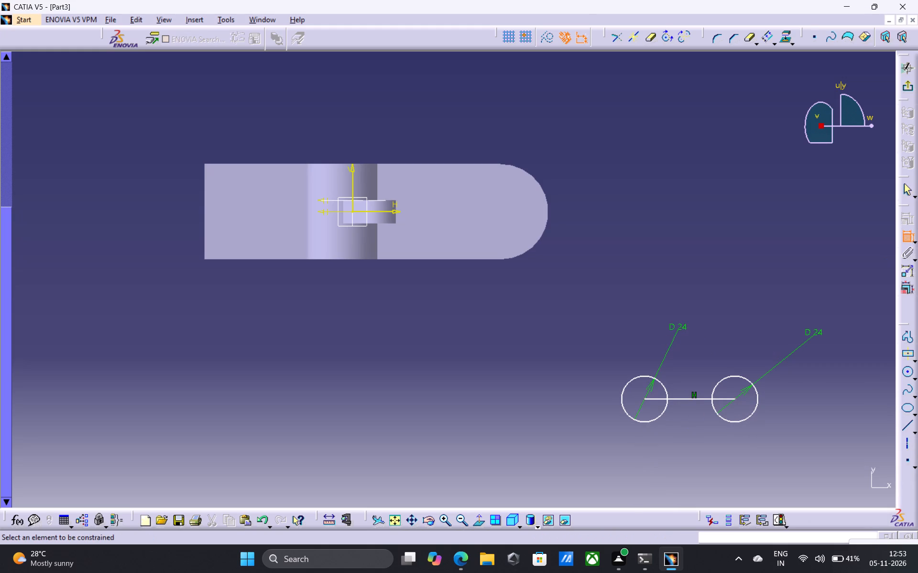
{"action": "left_click", "coordinate": [685, 400]}
{"action": "left_click", "coordinate": [691, 452]}
{"action": "double_click", "coordinate": [691, 449]}
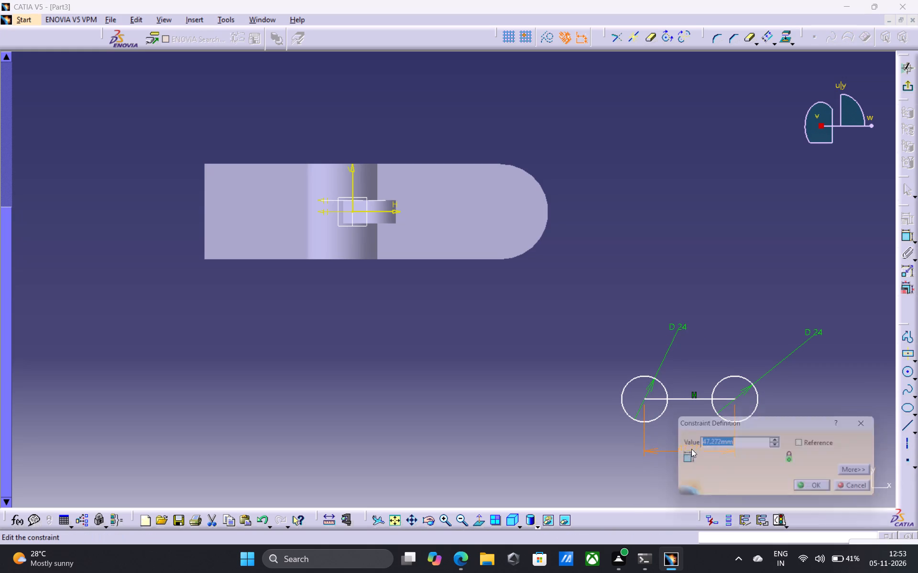
{"action": "type", "text": "25"}
{"action": "key", "text": "Return"}
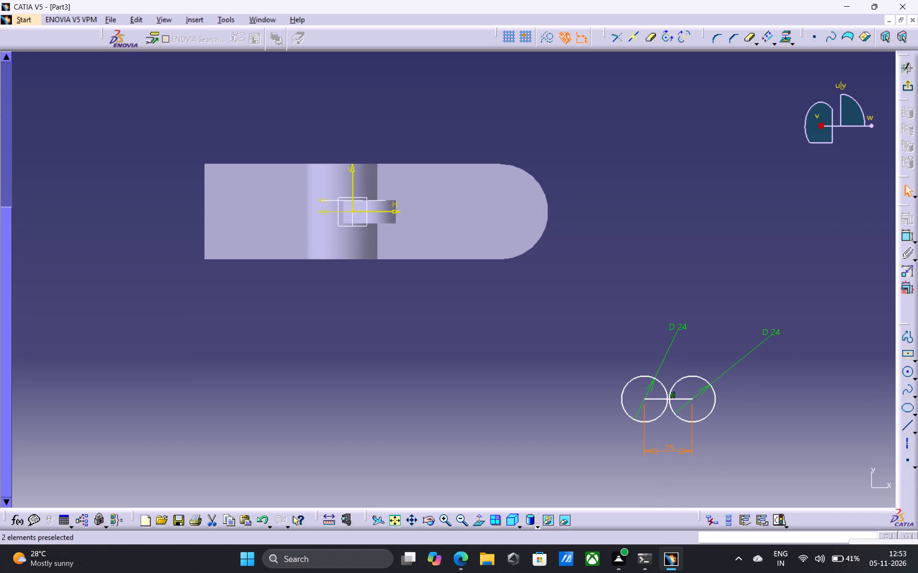
Draw two 25 mm horizontal lines joining the uppermost points and the lowermost points of the two circles.
{"action": "left_click", "coordinate": [908, 426]}
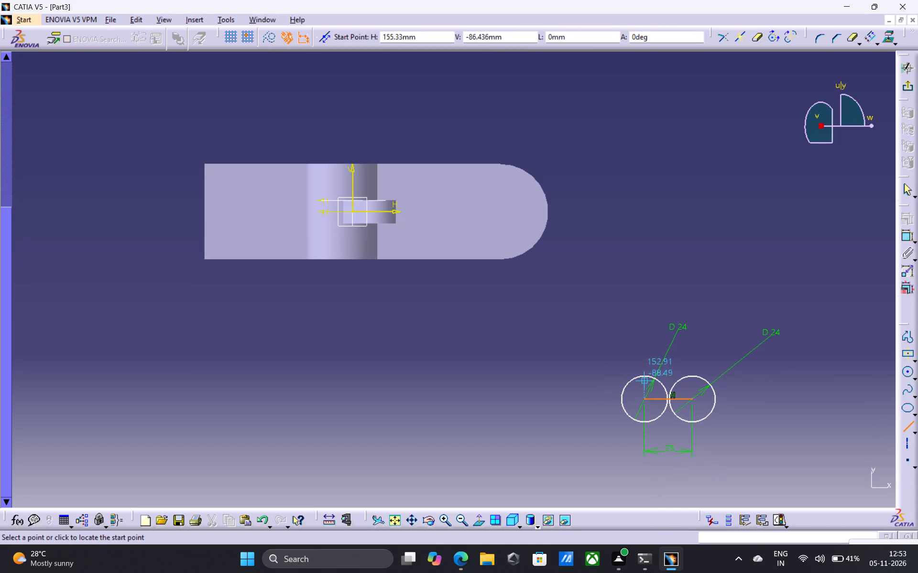
{"action": "left_click", "coordinate": [644, 376]}
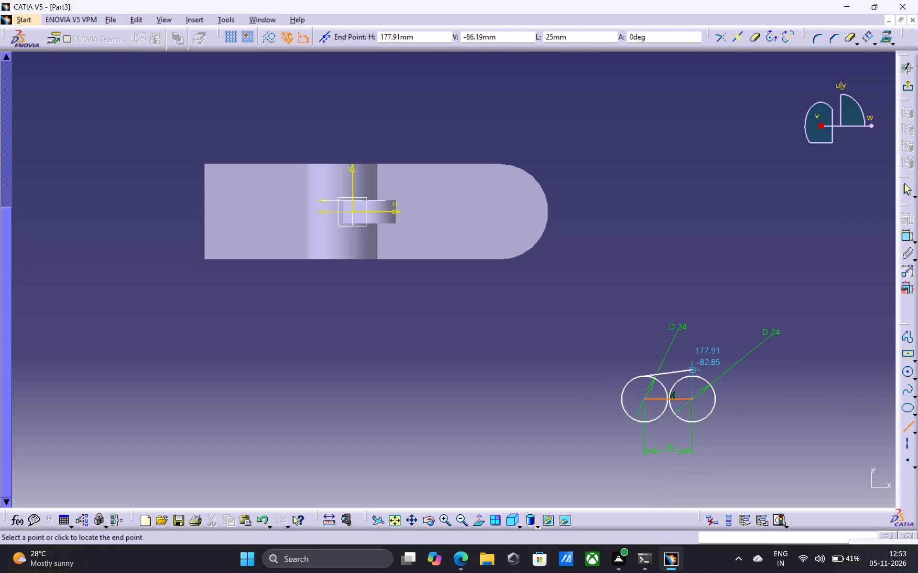
{"action": "left_click", "coordinate": [693, 374]}
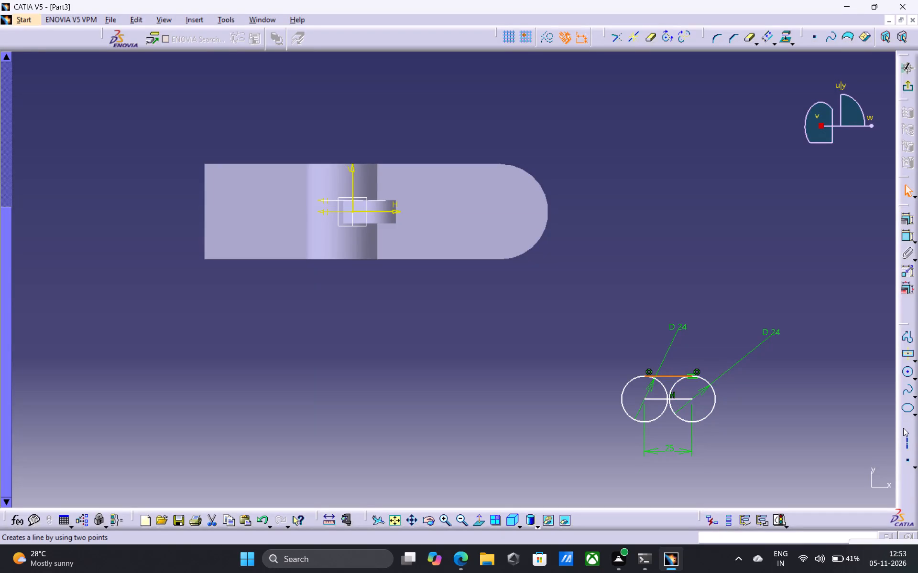
{"action": "left_click", "coordinate": [907, 426]}
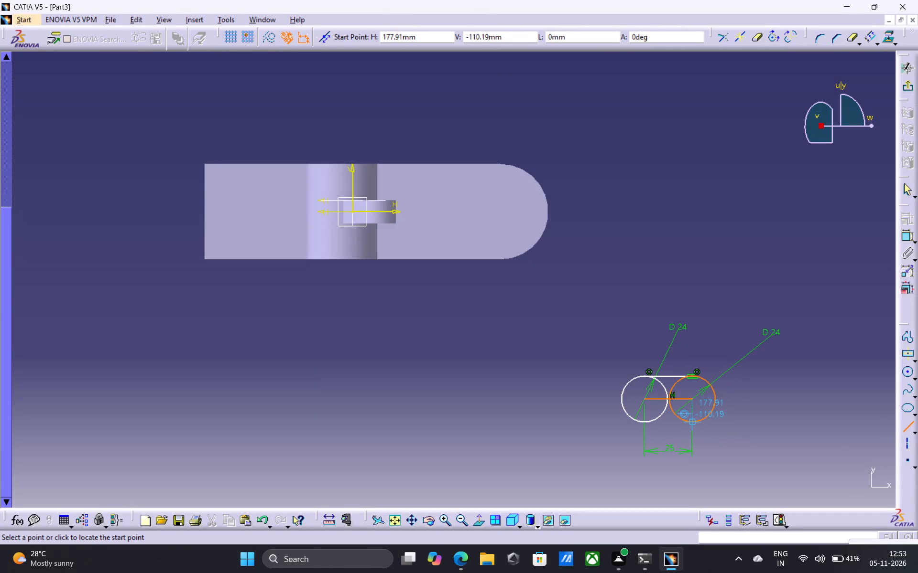
{"action": "left_click", "coordinate": [691, 421]}
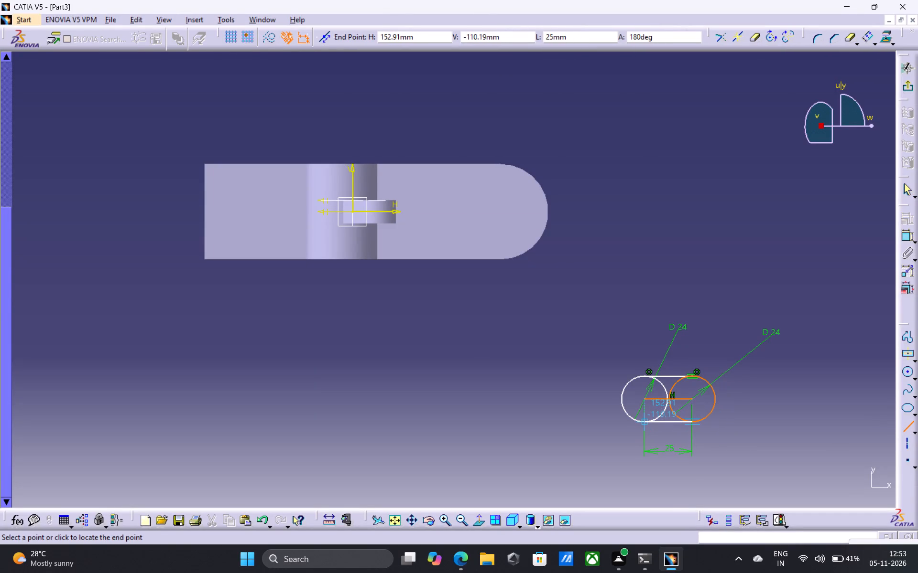
{"action": "left_click", "coordinate": [646, 421]}
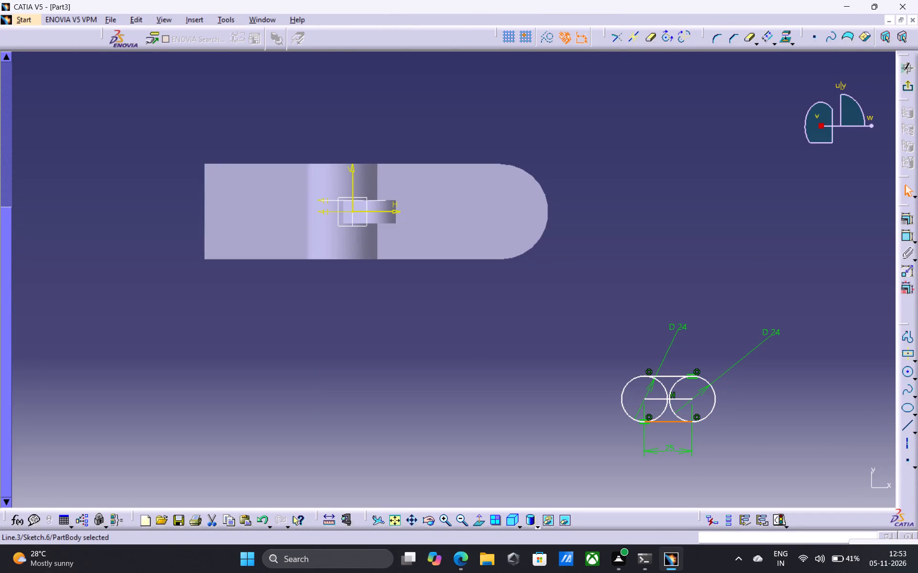
Quick-trim both inner circle arcs and the centre line, leaving only the closed slot outline.
{"action": "double_click", "coordinate": [649, 36]}
{"action": "left_click", "coordinate": [674, 381]}
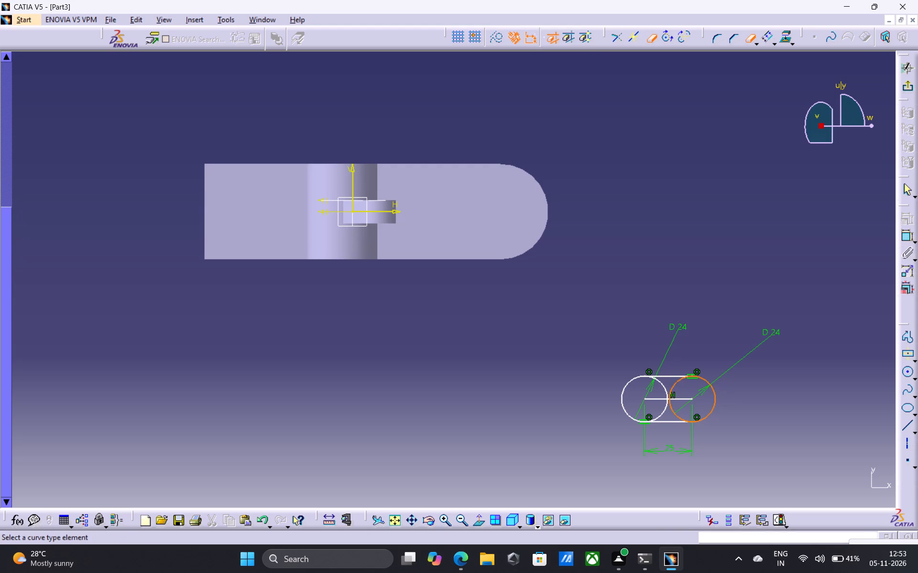
{"action": "left_click", "coordinate": [672, 408]}
{"action": "left_click", "coordinate": [664, 409]}
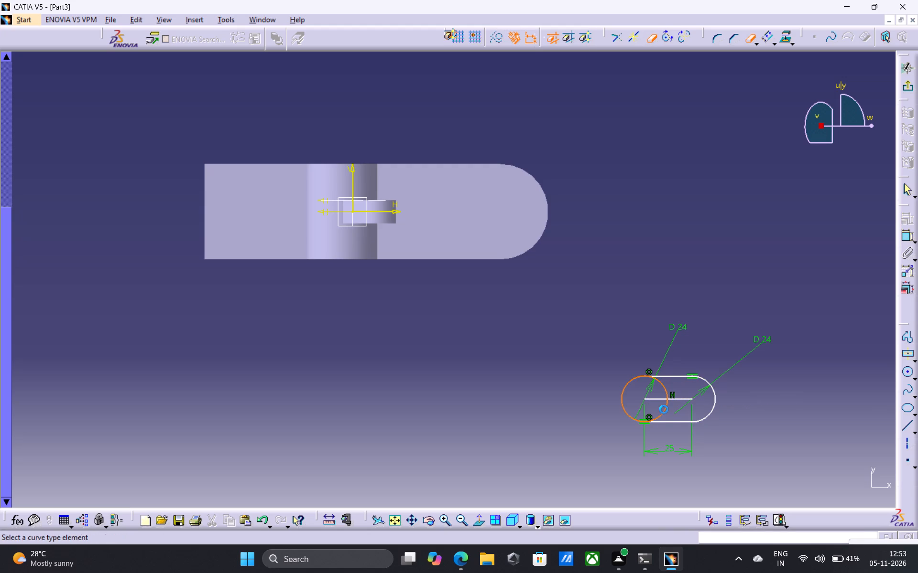
{"action": "left_click", "coordinate": [659, 380]}
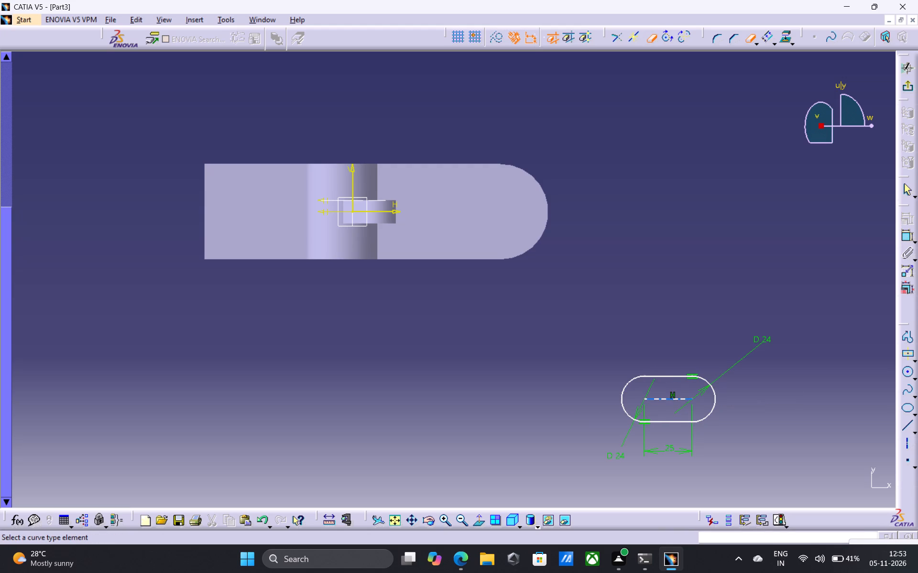
{"action": "left_click", "coordinate": [667, 398]}
{"action": "left_click", "coordinate": [480, 302]}
{"action": "left_click_drag", "start_coordinate": [568, 340], "coordinate": [756, 477]}
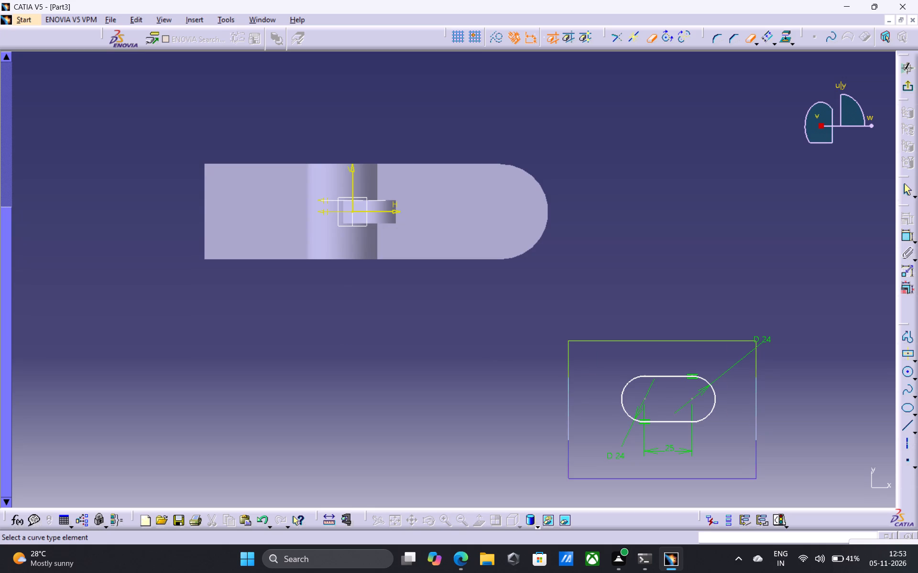
{"action": "left_click", "coordinate": [654, 40]}
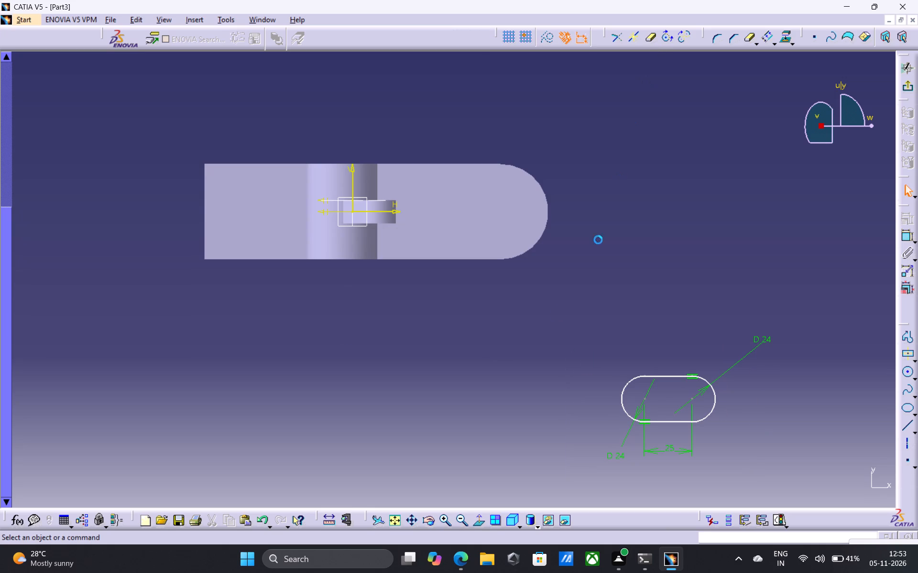
Move the whole slot profile with its dimensions onto the base plate, just inside the rounded end.
{"action": "left_click_drag", "start_coordinate": [556, 325], "coordinate": [760, 476]}
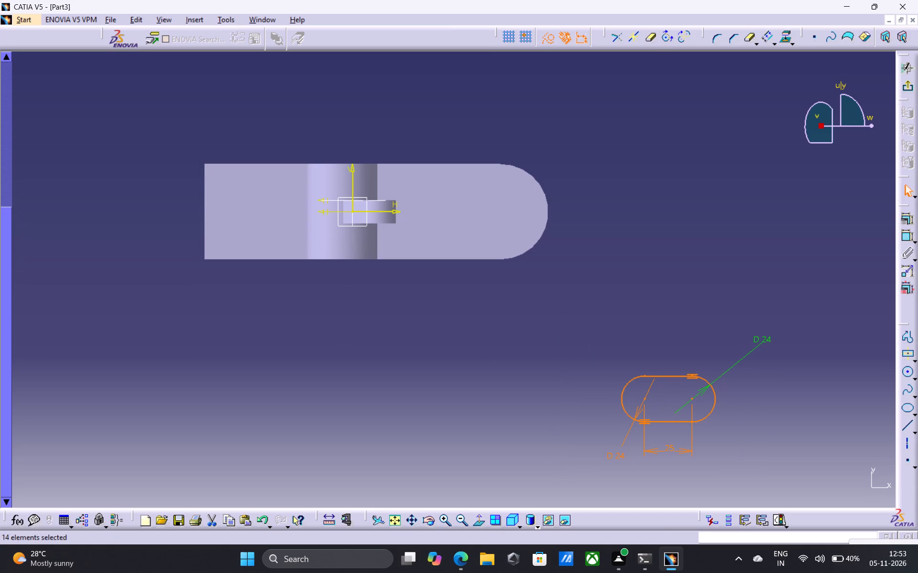
{"action": "left_click_drag", "start_coordinate": [667, 401], "coordinate": [637, 376]}
{"action": "left_click_drag", "start_coordinate": [594, 350], "coordinate": [736, 467]}
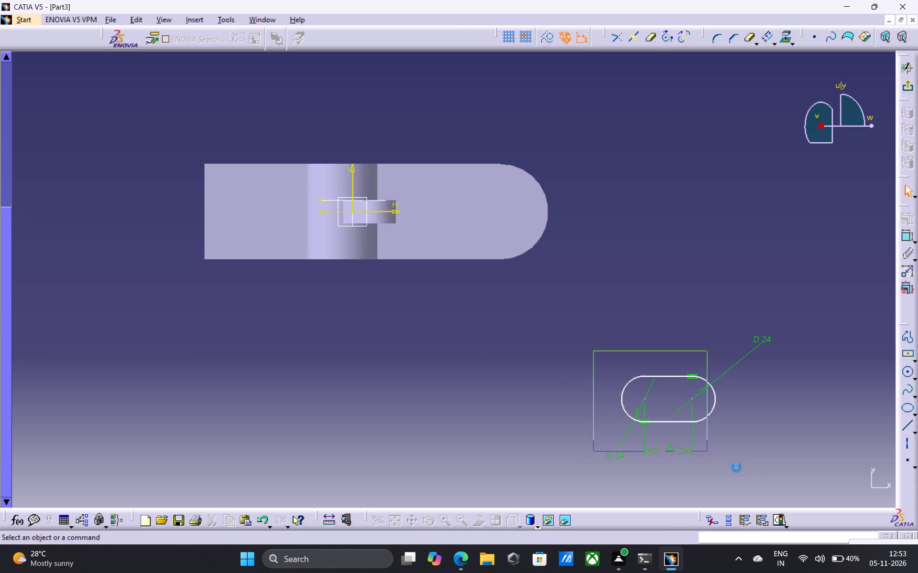
{"action": "left_click_drag", "start_coordinate": [736, 467], "coordinate": [808, 506]}
{"action": "left_click_drag", "start_coordinate": [669, 375], "coordinate": [547, 297]}
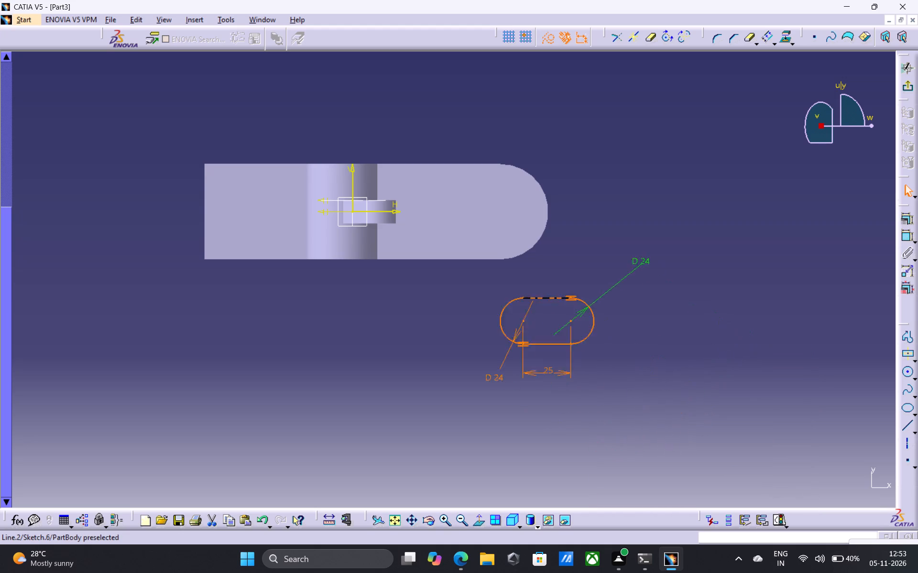
{"action": "left_click_drag", "start_coordinate": [547, 297], "coordinate": [482, 190]}
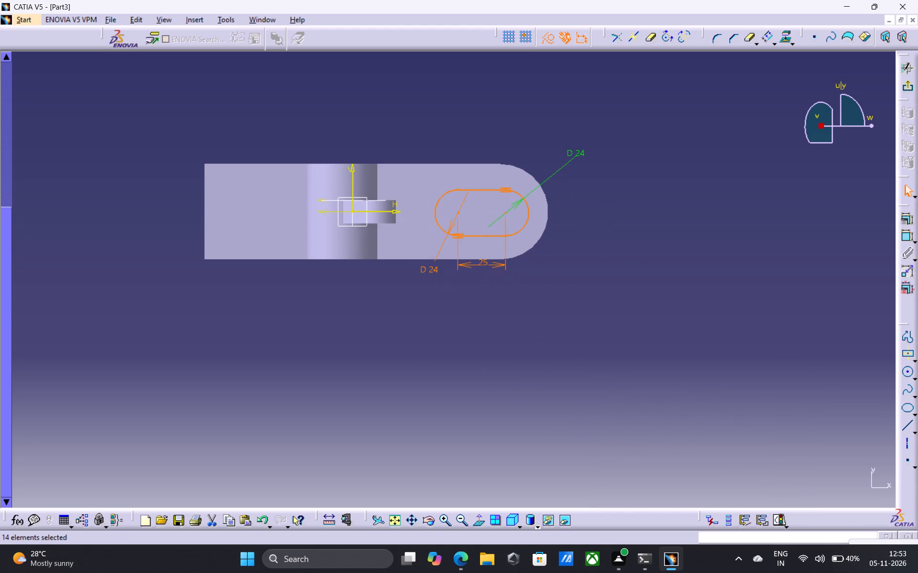
{"action": "key", "text": "Escape"}
{"action": "key", "text": "Escape"}
{"action": "key", "text": "Escape"}
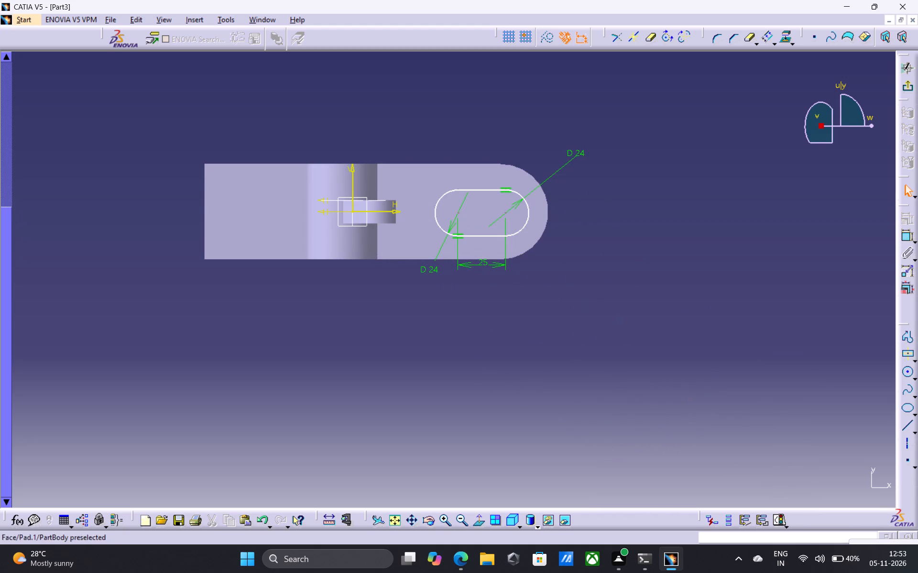
Constrain the slot's outer end arc concentric with the plate's rounded edge and exit the sketch.
{"action": "left_click", "coordinate": [527, 212]}
{"action": "left_click", "coordinate": [548, 215], "text": "ctrl"}
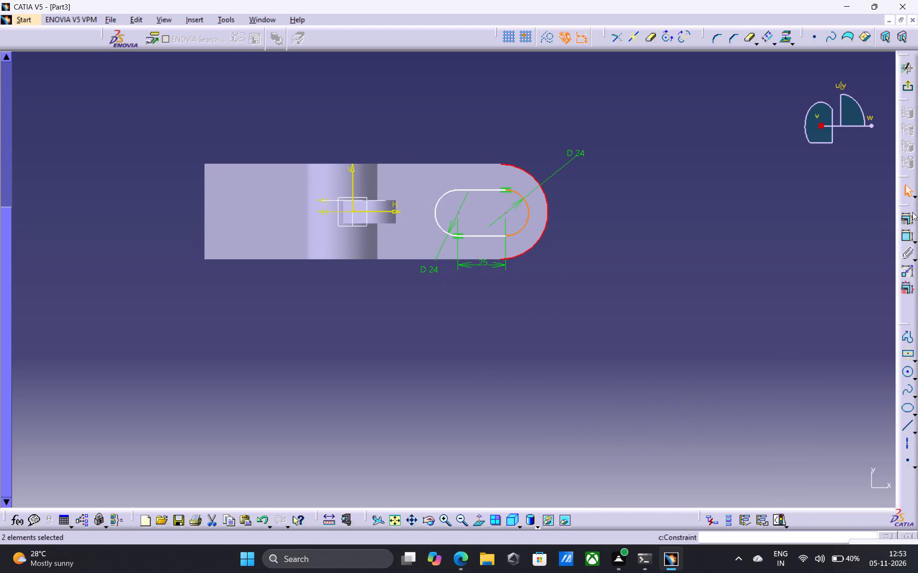
{"action": "left_click", "coordinate": [907, 213]}
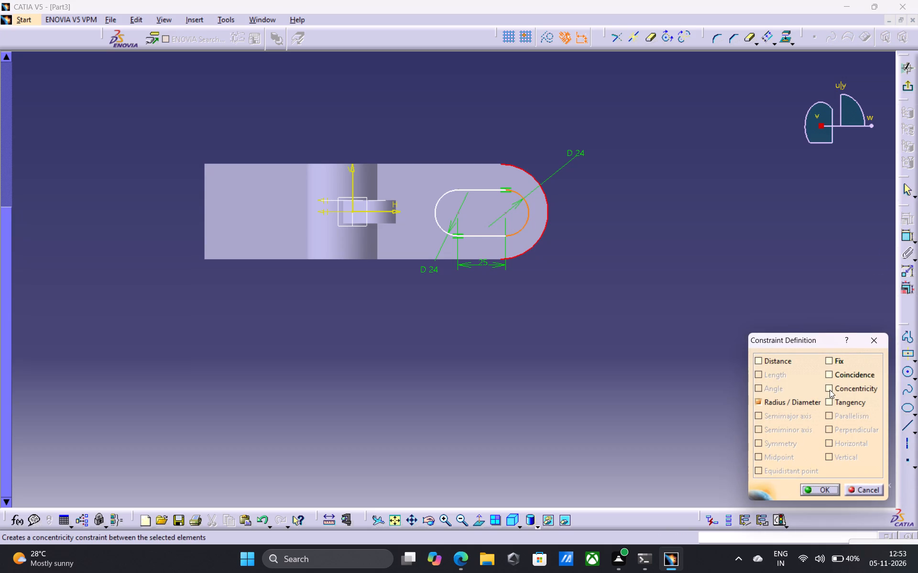
{"action": "left_click", "coordinate": [829, 388]}
{"action": "left_click", "coordinate": [826, 494]}
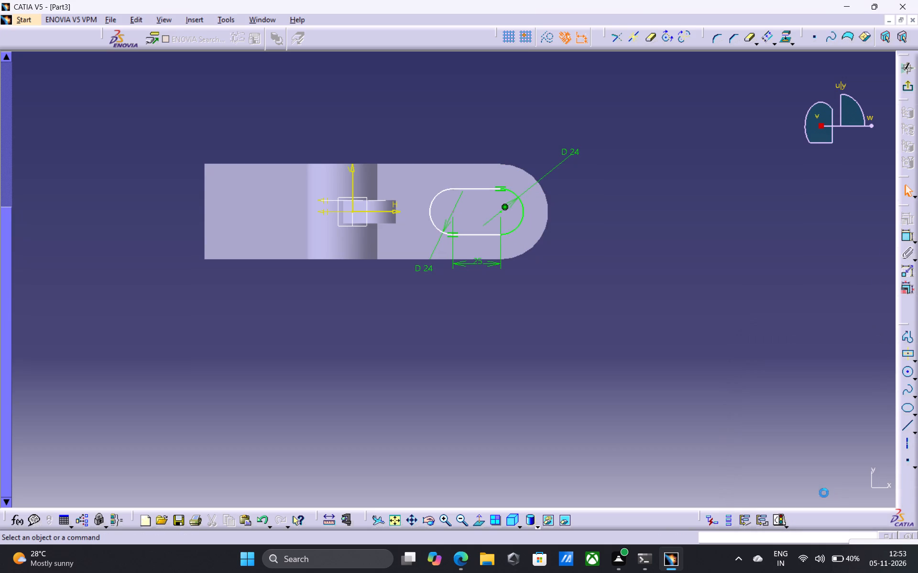
{"action": "key", "text": "Escape"}
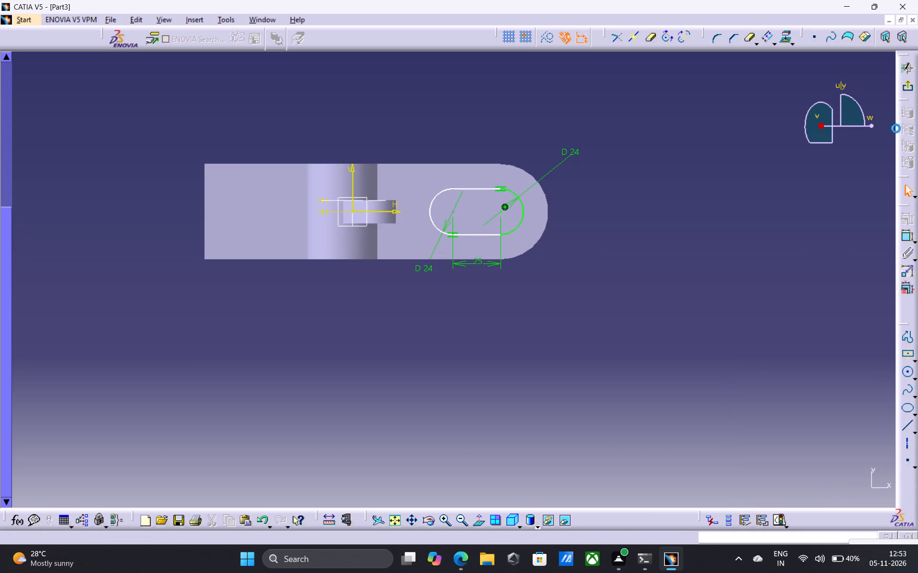
{"action": "key", "text": "Escape"}
{"action": "key", "text": "Escape"}
{"action": "key", "text": "Escape"}
{"action": "key", "text": "Escape"}
{"action": "left_click", "coordinate": [912, 87]}
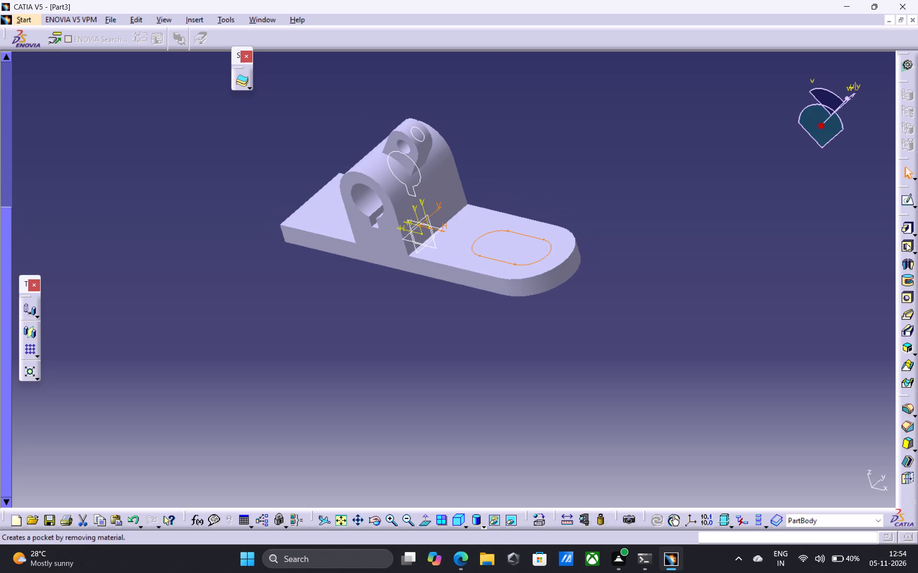
Pocket the slot sketch through the base plate with the limit type Up to last and 0 mm offset.
{"action": "left_click", "coordinate": [906, 243]}
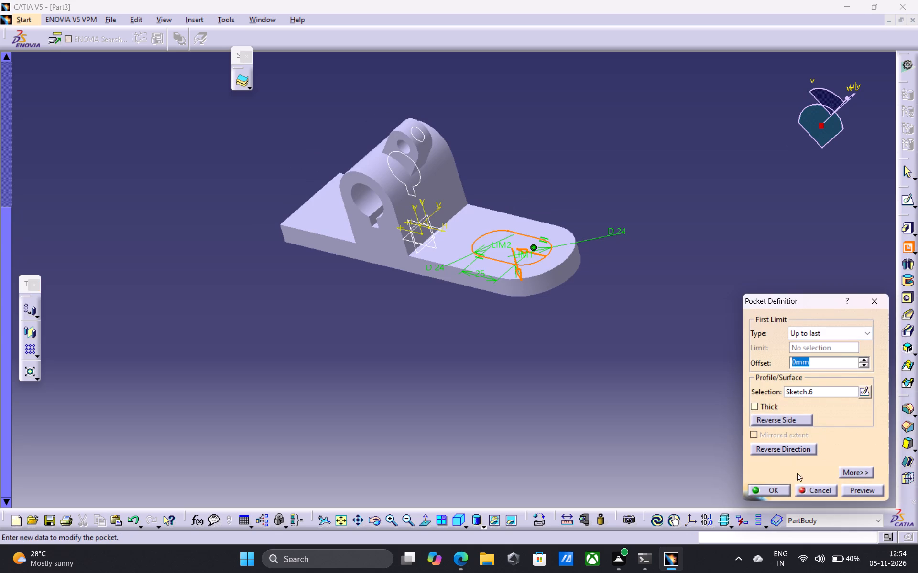
{"action": "left_click", "coordinate": [776, 495]}
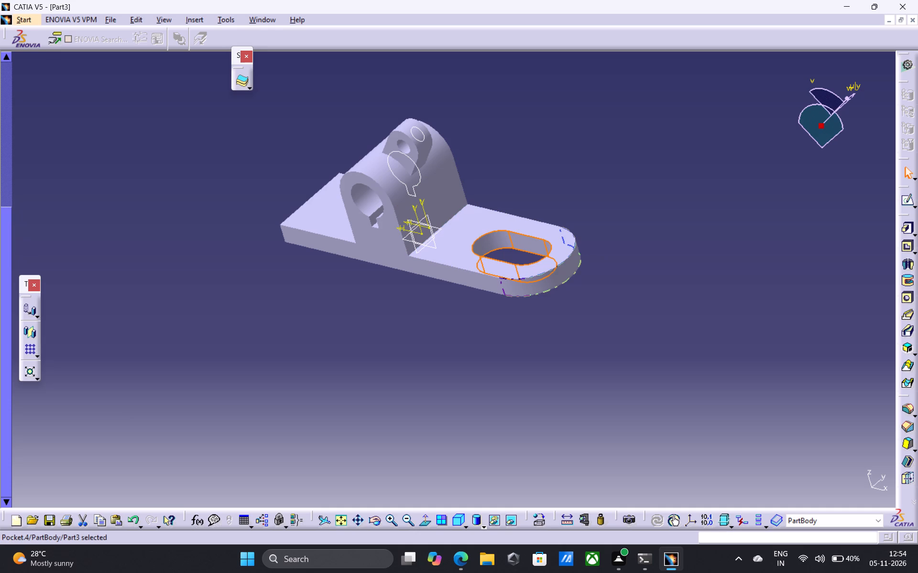
{"action": "key", "text": "Escape"}
{"action": "key", "text": "Escape"}
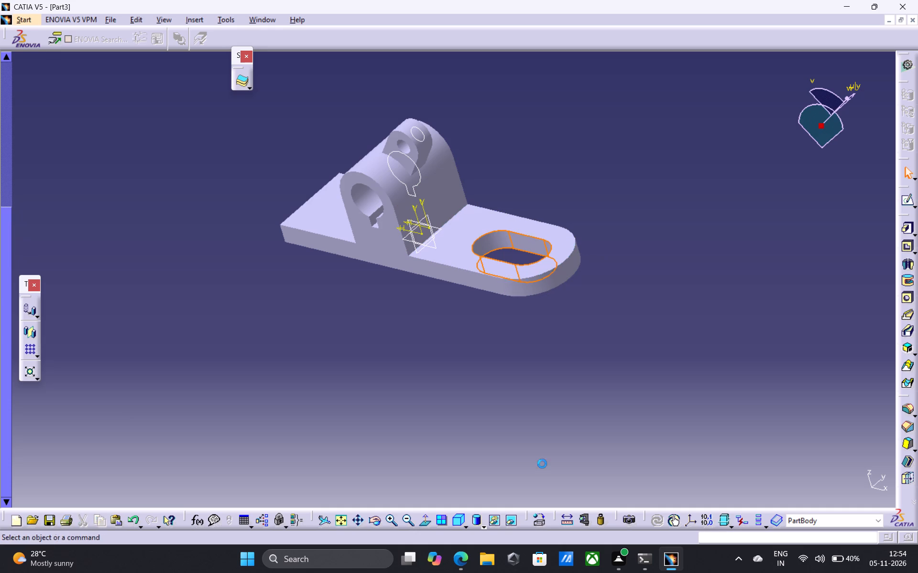
{"action": "key", "text": "Escape"}
{"action": "key", "text": "Escape"}
{"action": "key", "text": "Escape"}
{"action": "key", "text": "Escape"}
{"action": "key", "text": "Escape"}
{"action": "key", "text": "Escape"}
{"action": "key", "text": "Escape"}
{"action": "key", "text": "Escape"}
{"action": "key", "text": "Escape"}
{"action": "key", "text": "Escape"}
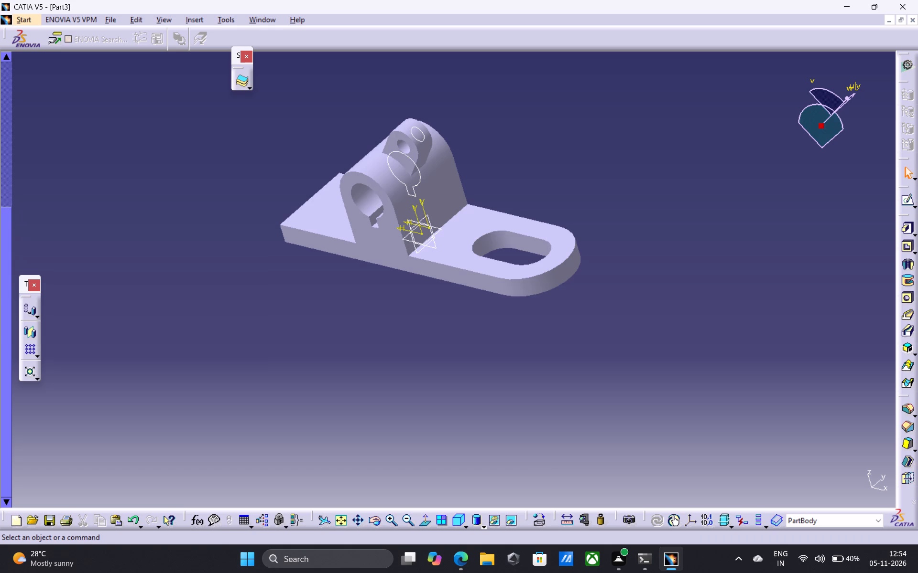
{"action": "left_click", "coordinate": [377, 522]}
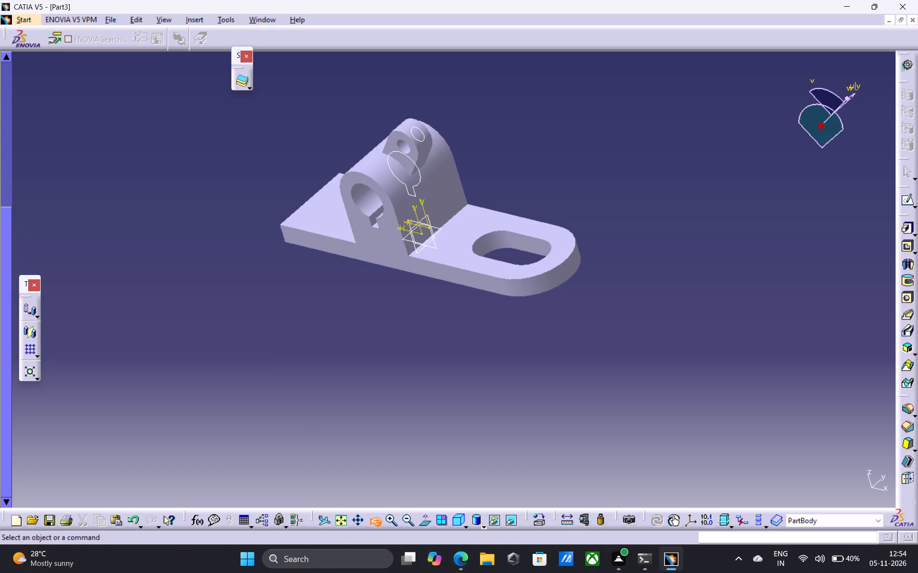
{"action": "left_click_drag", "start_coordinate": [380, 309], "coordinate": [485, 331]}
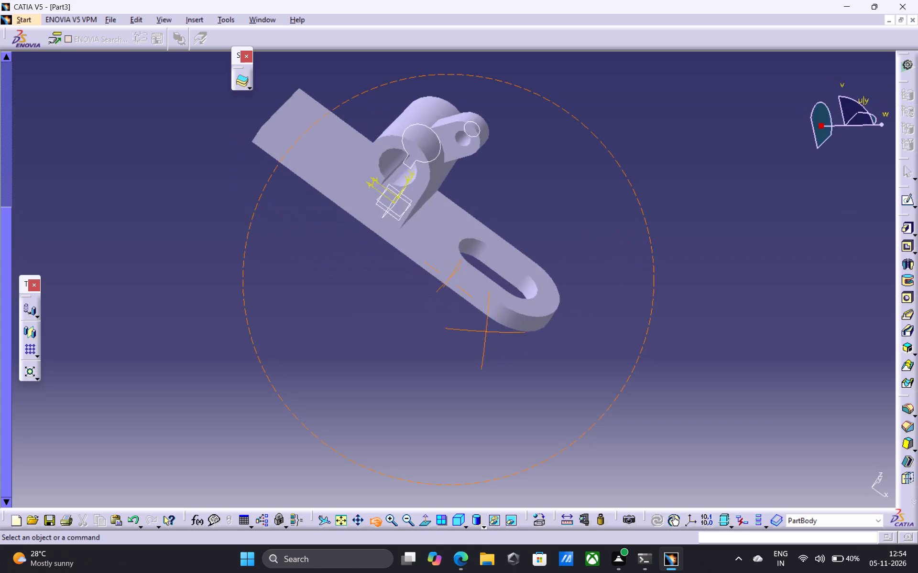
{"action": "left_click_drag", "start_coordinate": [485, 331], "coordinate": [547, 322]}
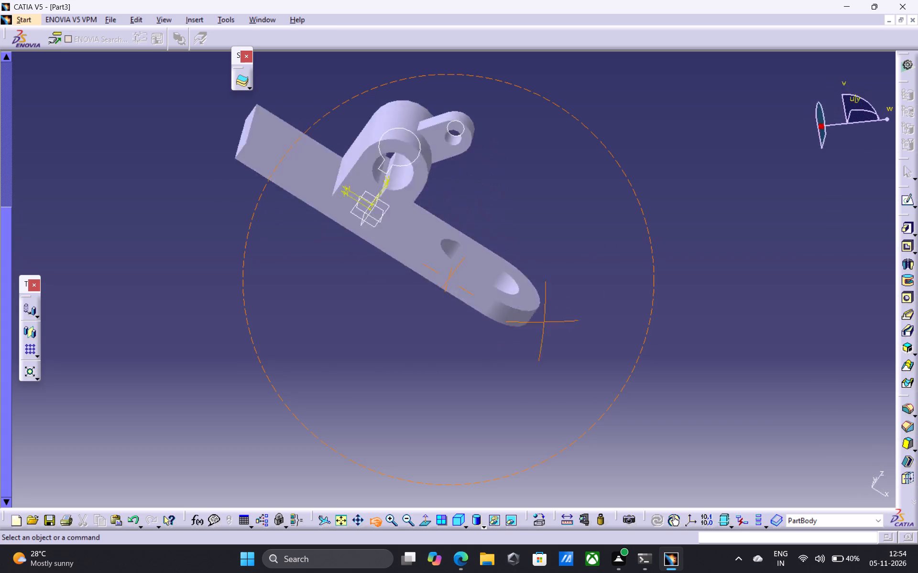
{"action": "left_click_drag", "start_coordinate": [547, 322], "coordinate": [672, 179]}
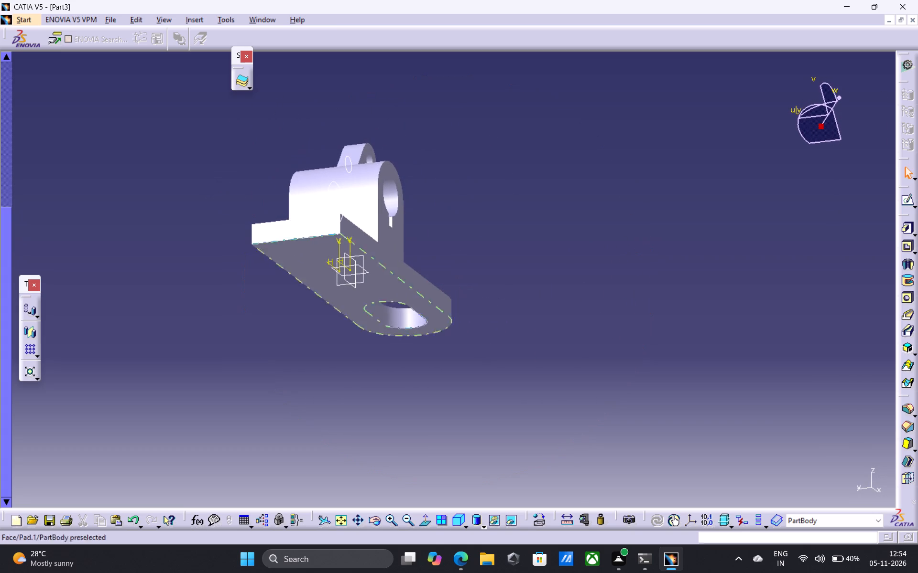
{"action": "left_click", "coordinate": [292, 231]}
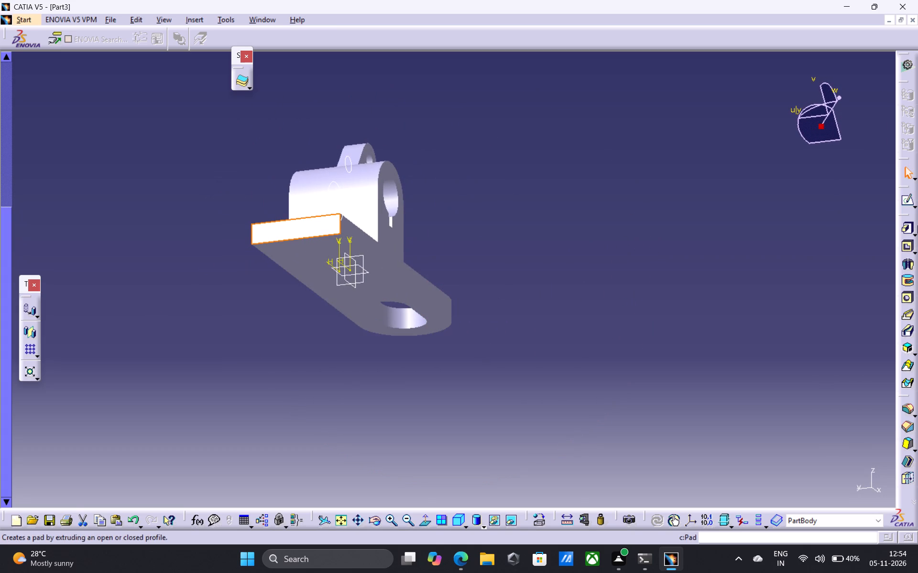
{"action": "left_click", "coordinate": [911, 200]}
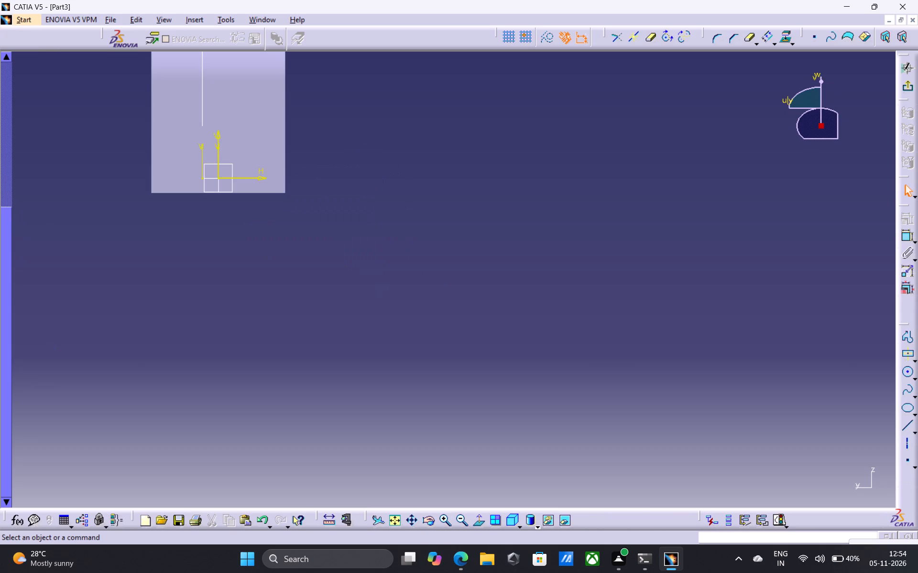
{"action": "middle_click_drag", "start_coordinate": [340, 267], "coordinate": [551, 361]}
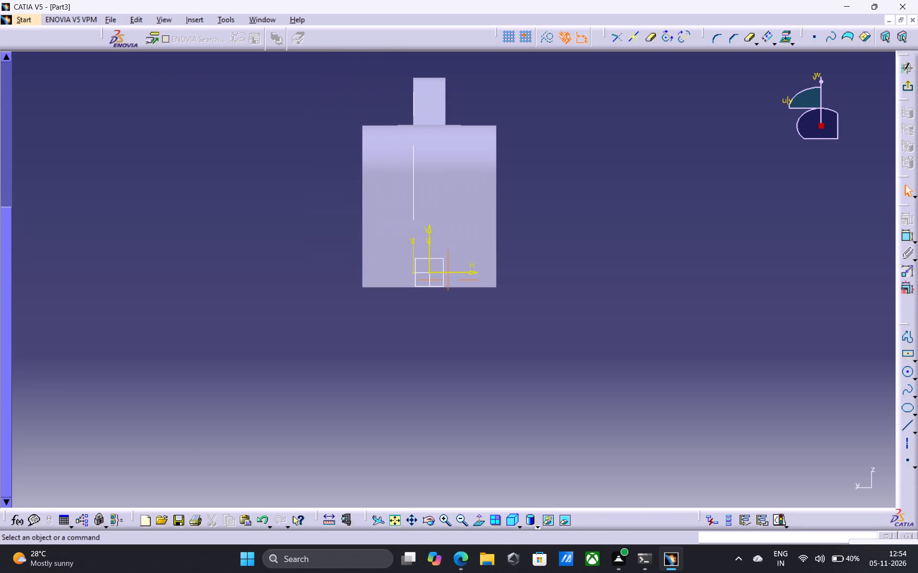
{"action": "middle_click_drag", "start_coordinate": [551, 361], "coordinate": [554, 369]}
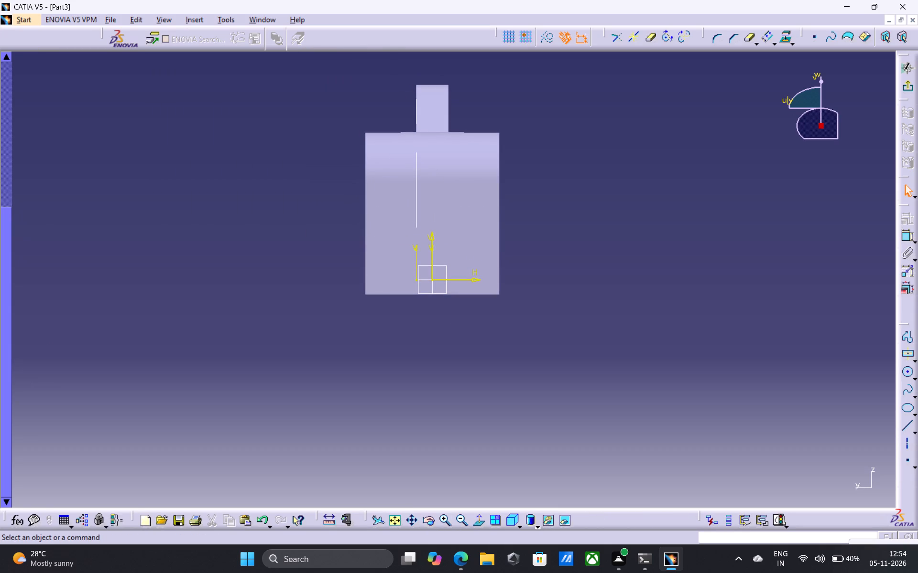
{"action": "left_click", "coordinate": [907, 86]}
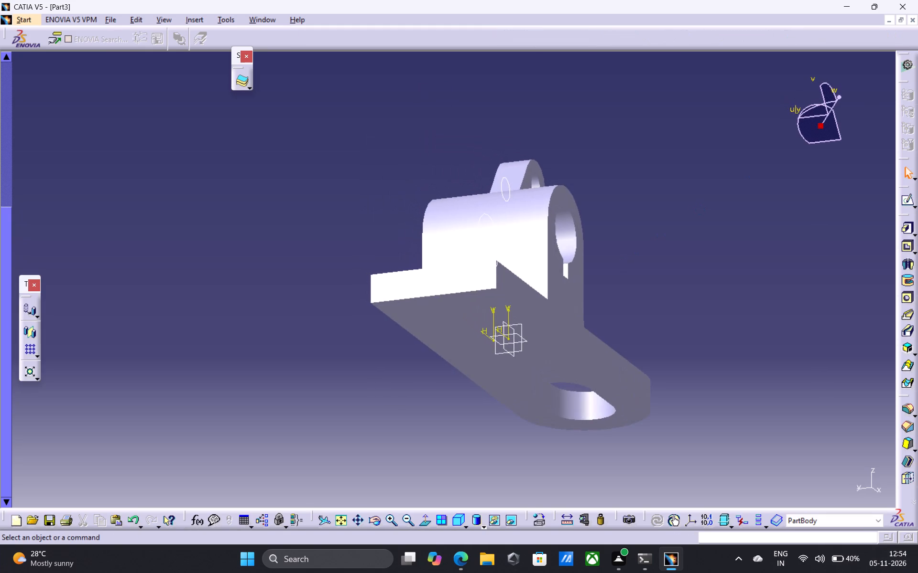
Start a sketch on the narrow rectangular end face of the base plate, opposite its rounded end.
{"action": "left_click", "coordinate": [435, 279]}
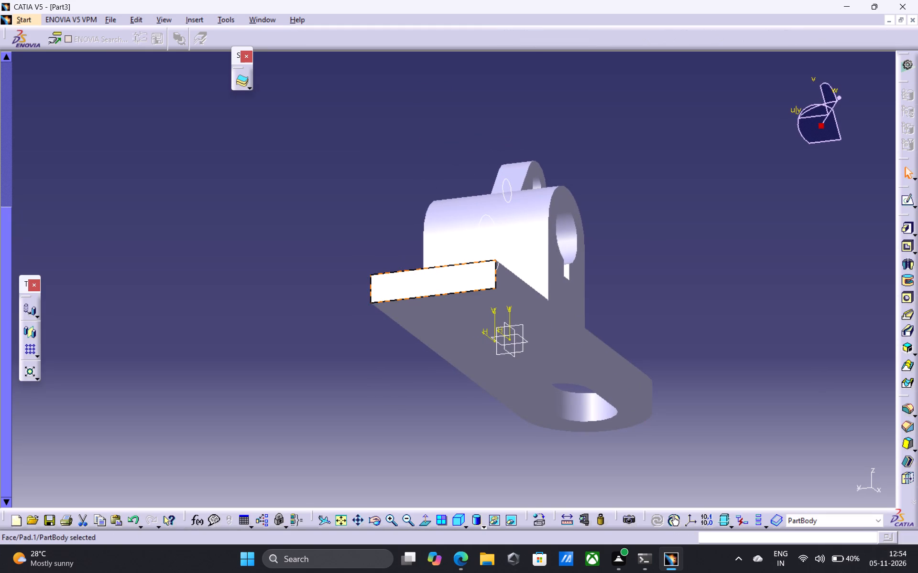
{"action": "left_click", "coordinate": [904, 197]}
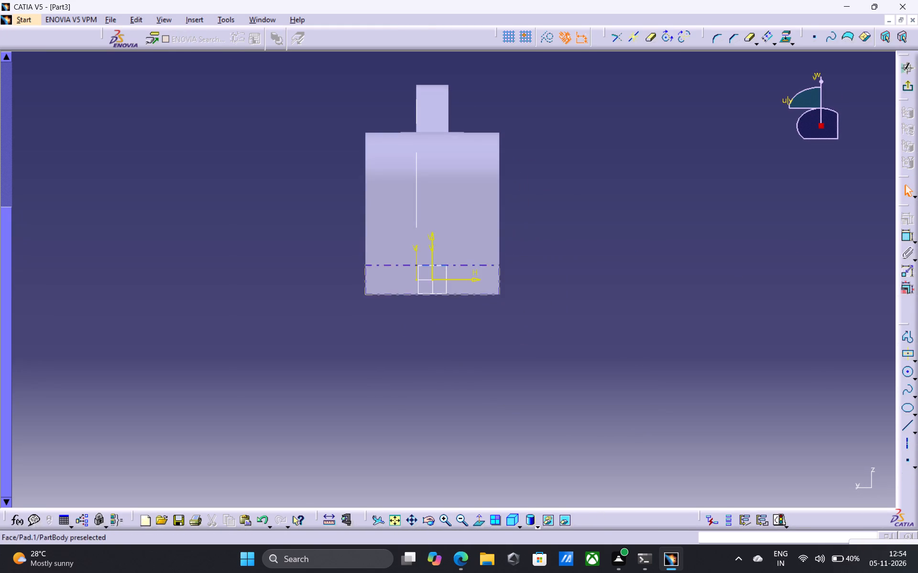
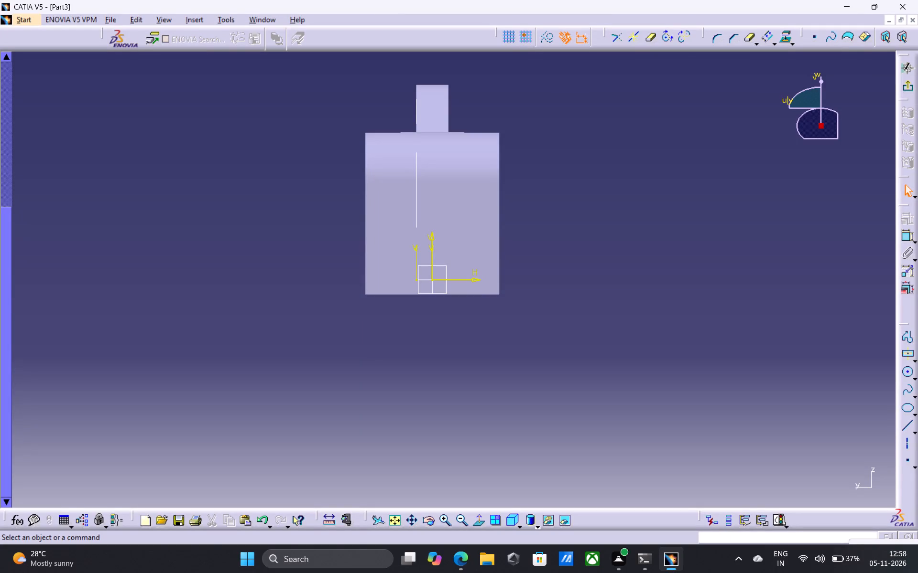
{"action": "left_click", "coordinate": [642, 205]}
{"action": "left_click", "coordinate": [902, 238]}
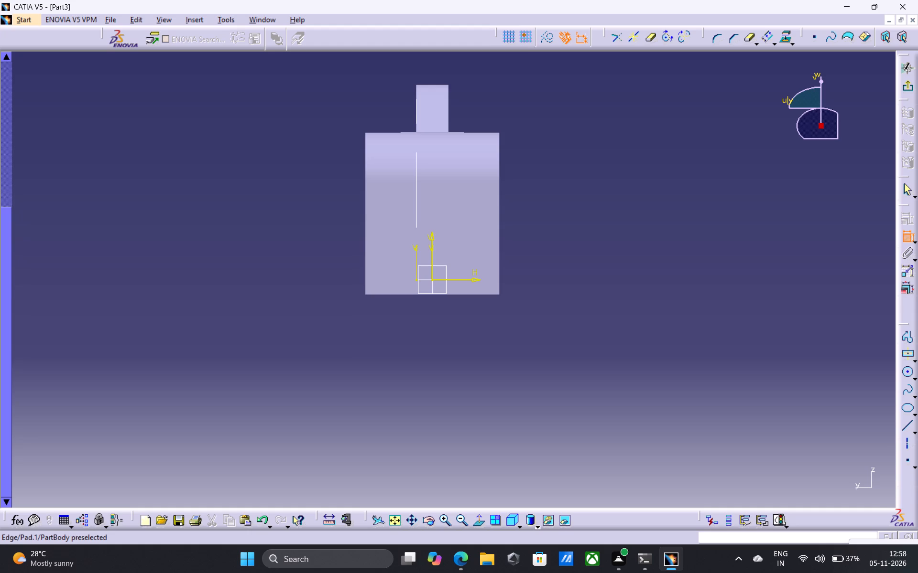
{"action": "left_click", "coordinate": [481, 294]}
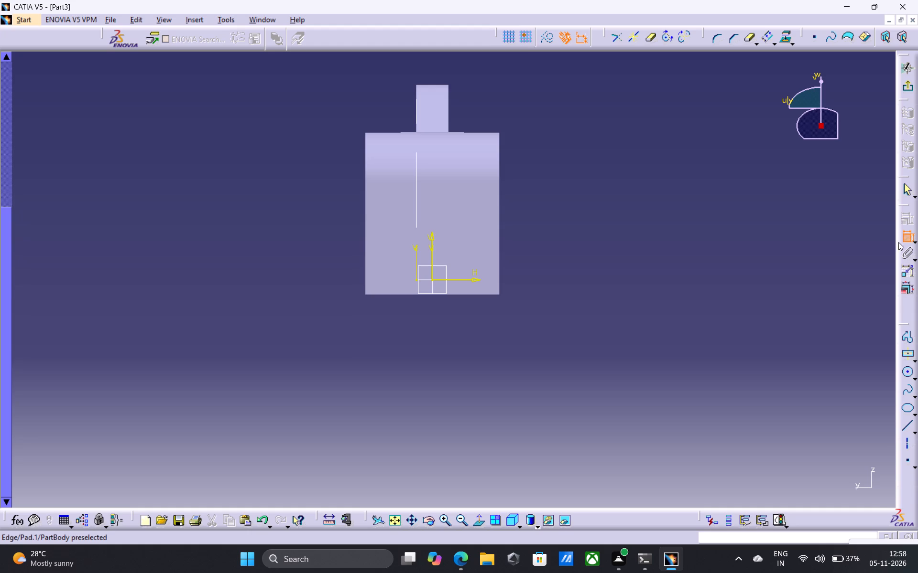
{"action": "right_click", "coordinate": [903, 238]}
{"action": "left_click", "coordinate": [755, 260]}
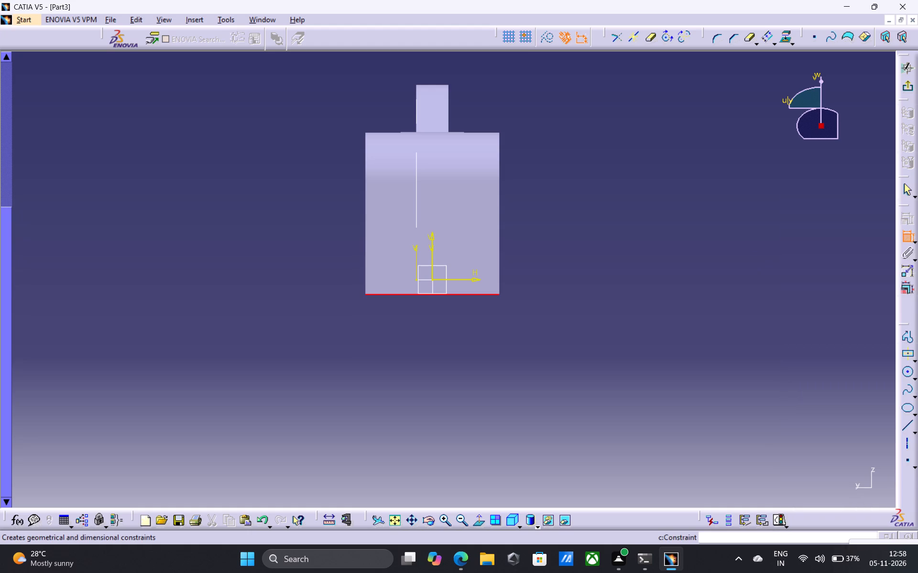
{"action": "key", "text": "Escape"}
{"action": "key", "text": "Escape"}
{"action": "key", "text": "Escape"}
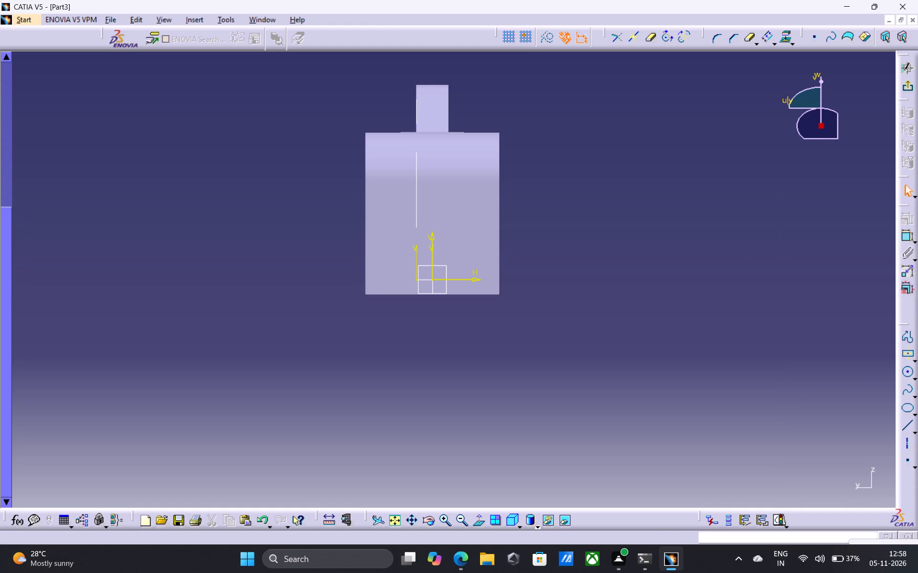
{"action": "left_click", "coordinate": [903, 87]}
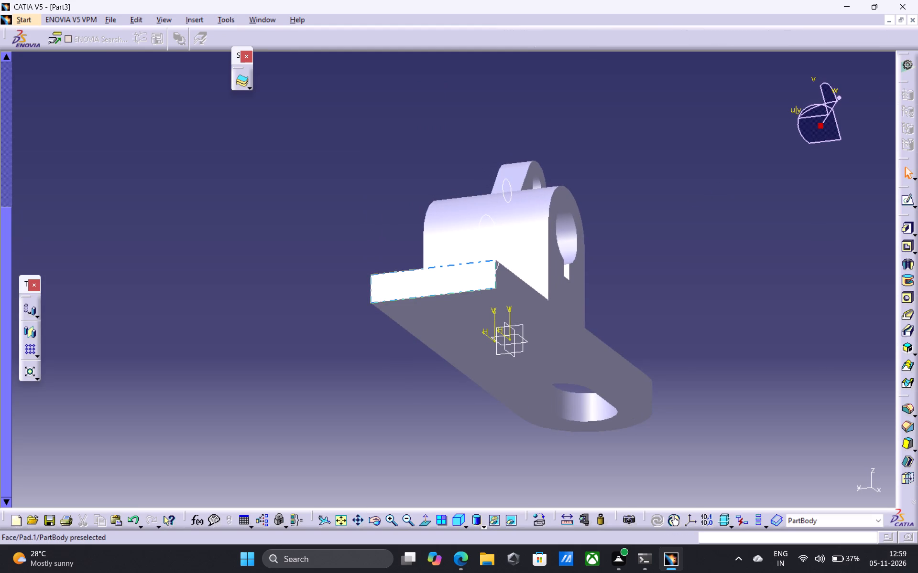
Open a sketch on the base's flat end face and draw a centered rectangle about 43 mm wide and 20 mm high beside the part.
{"action": "left_click", "coordinate": [454, 284]}
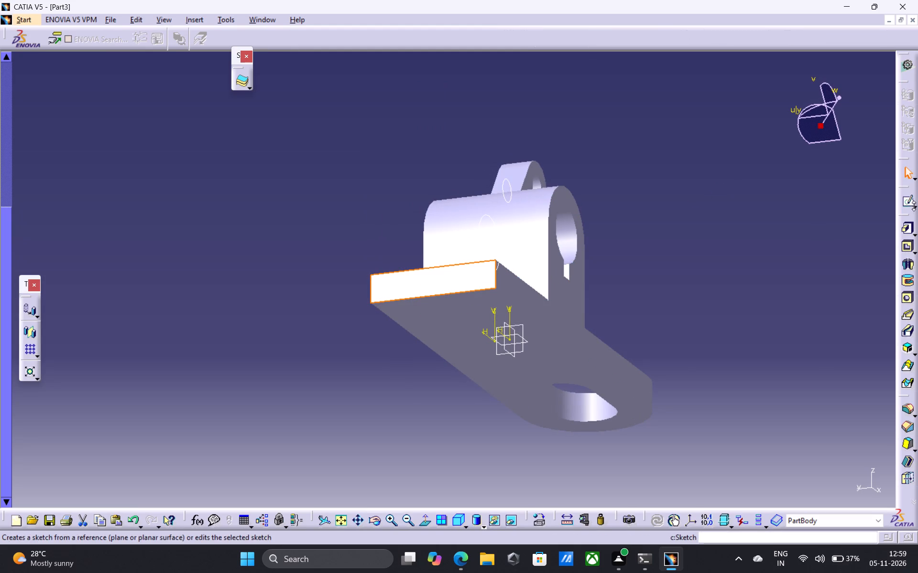
{"action": "left_click_drag", "start_coordinate": [910, 204], "coordinate": [905, 204]}
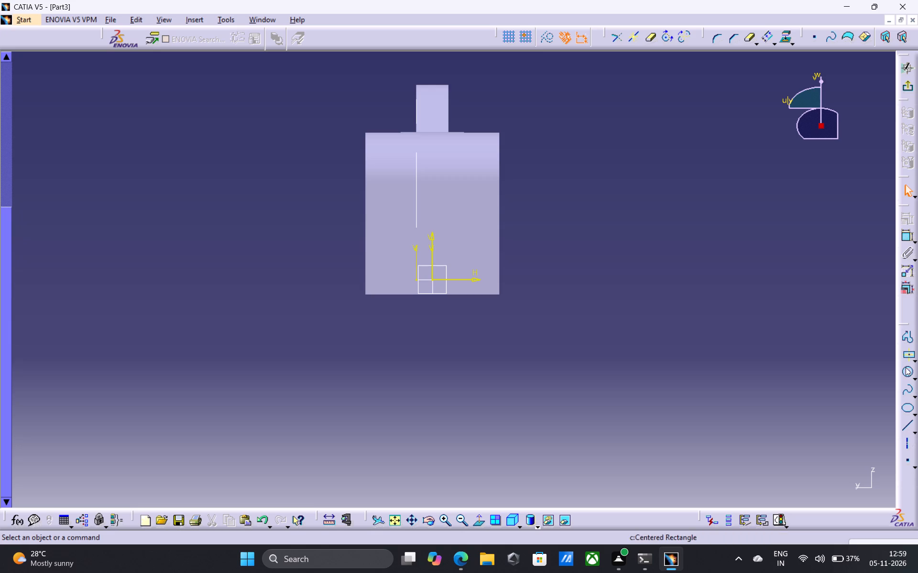
{"action": "left_click", "coordinate": [908, 355]}
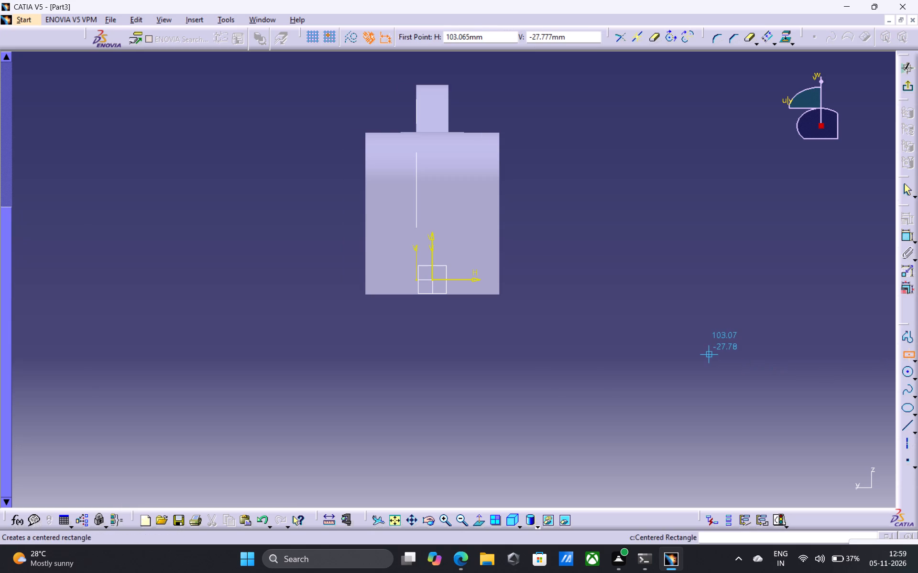
{"action": "left_click", "coordinate": [709, 354]}
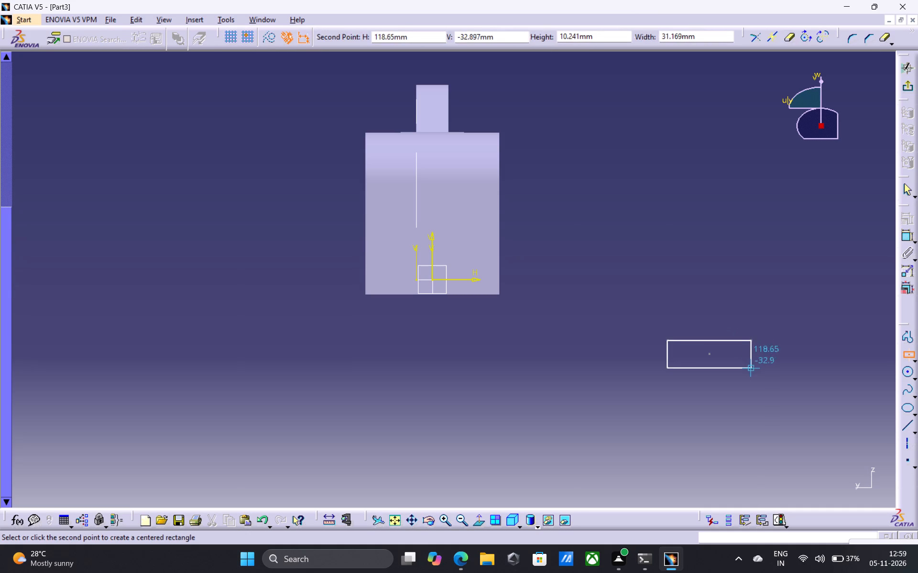
{"action": "left_click", "coordinate": [766, 381]}
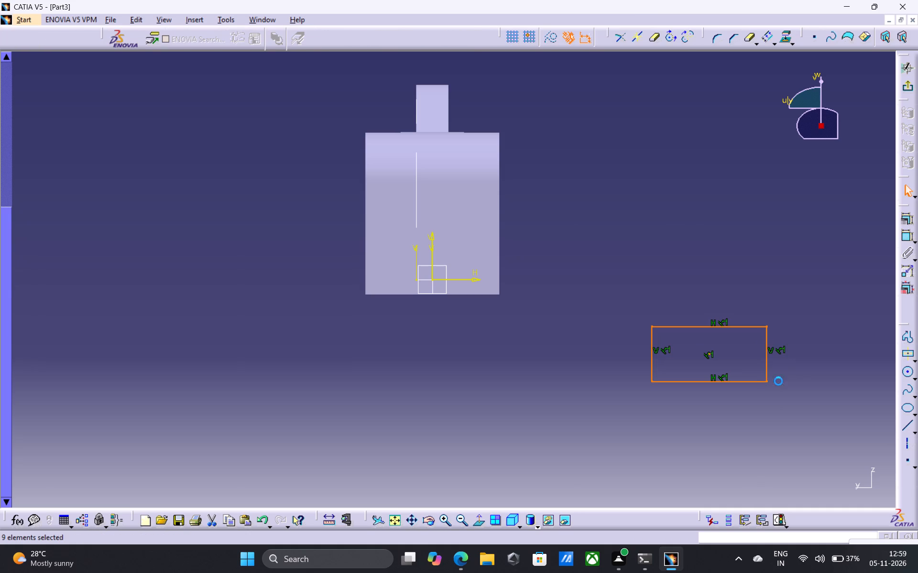
Dimension the rectangle's vertical side and set its height to 43 mm.
{"action": "double_click", "coordinate": [906, 236]}
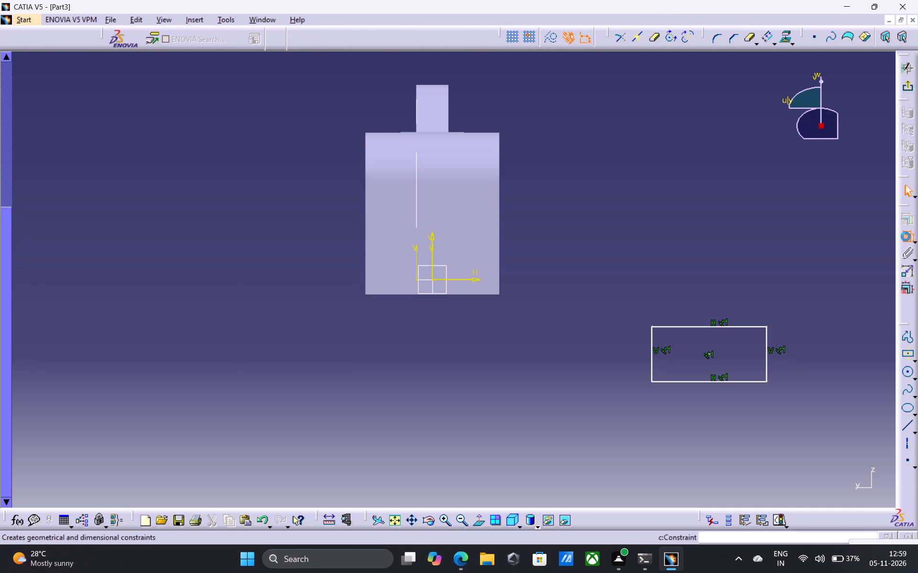
{"action": "left_click", "coordinate": [769, 348]}
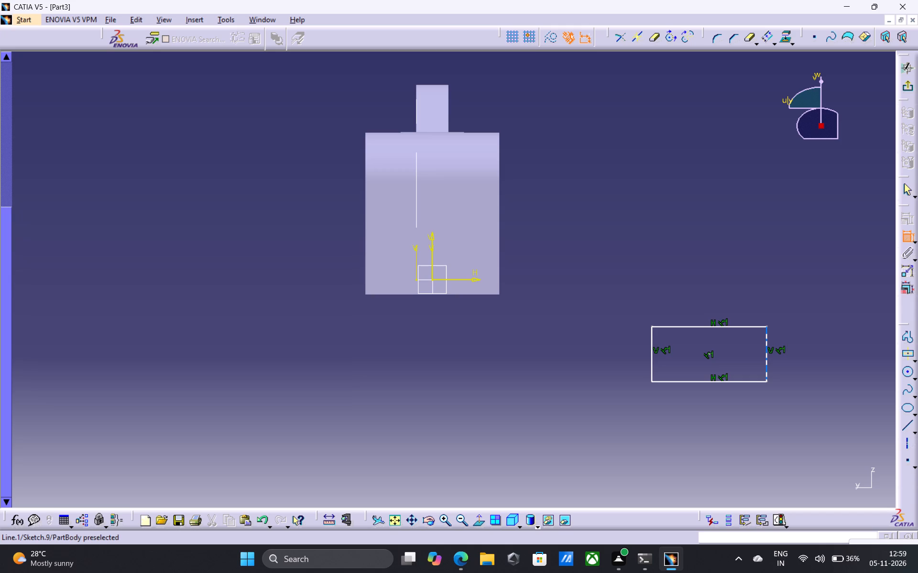
{"action": "left_click", "coordinate": [764, 338]}
{"action": "left_click", "coordinate": [810, 355]}
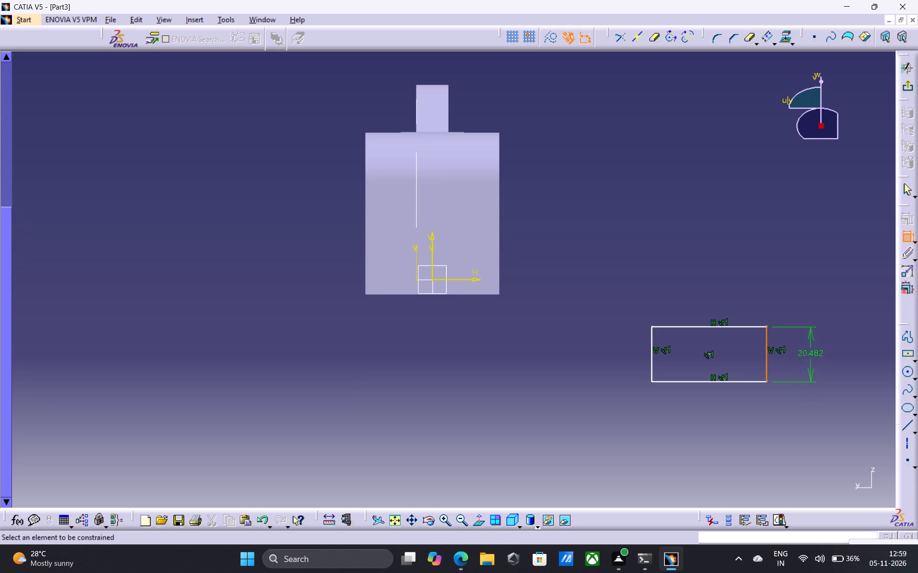
{"action": "double_click", "coordinate": [816, 349]}
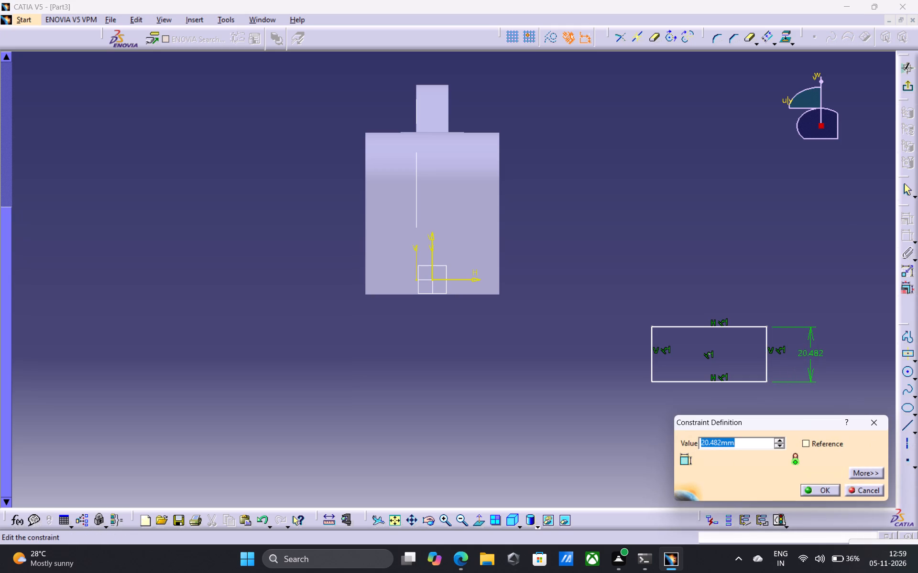
{"action": "type", "text": "43"}
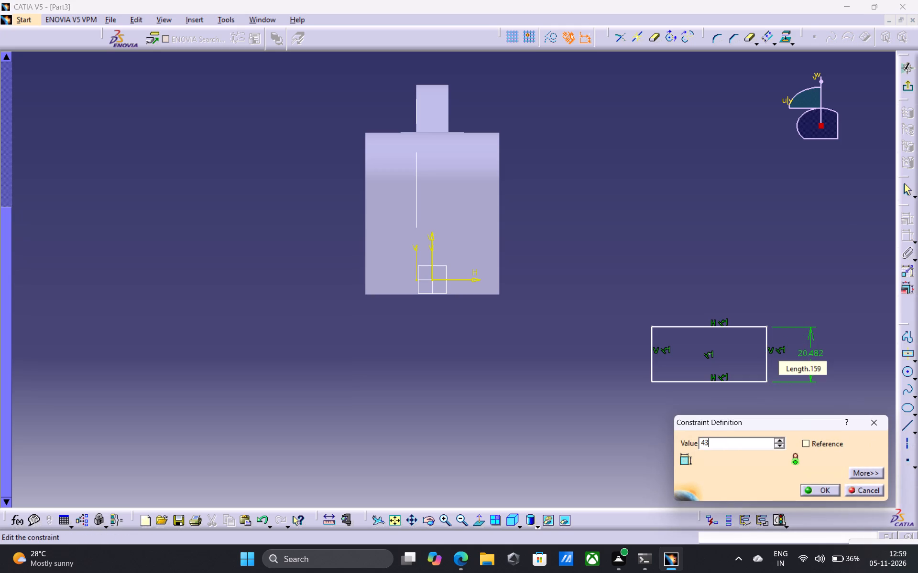
{"action": "key", "text": "Return"}
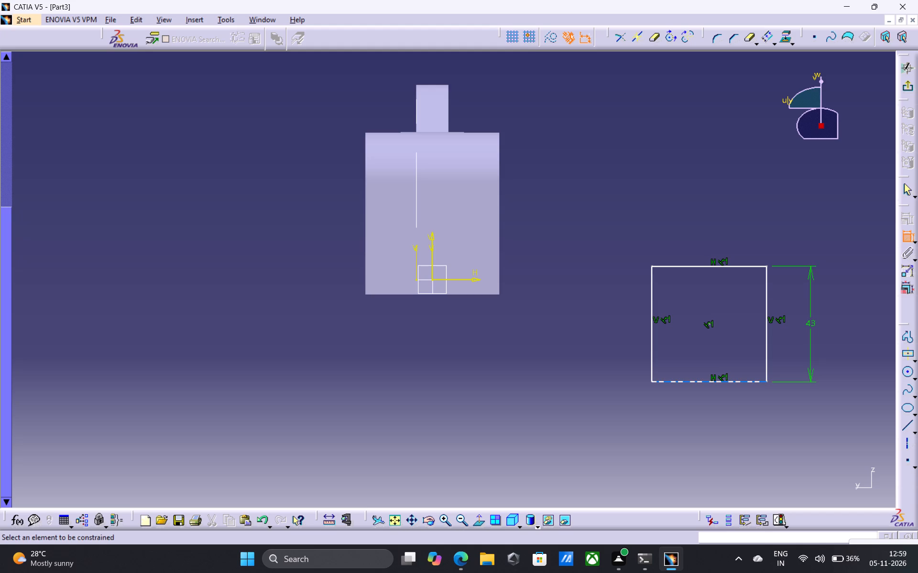
Dimension the rectangle's bottom line and set its width to 50 mm.
{"action": "left_click", "coordinate": [701, 381]}
{"action": "type", "text": "20"}
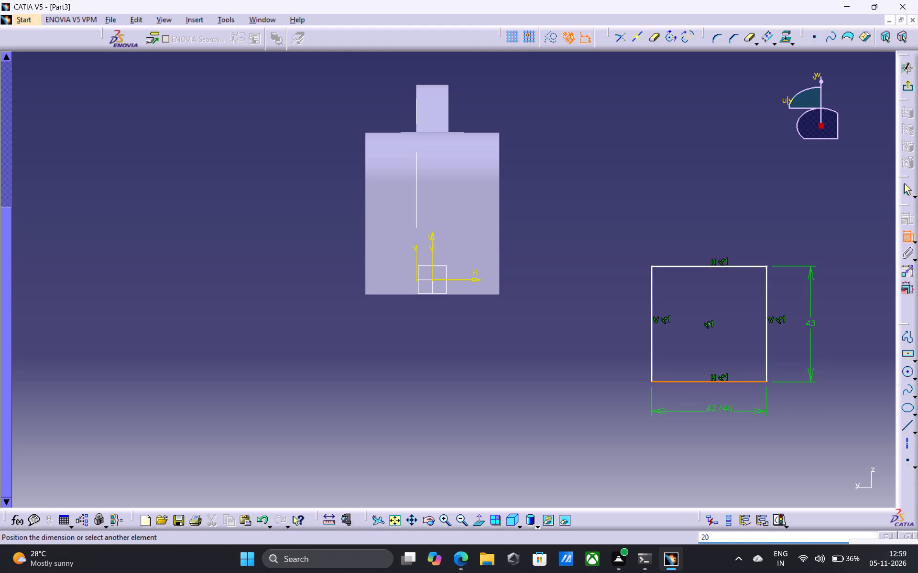
{"action": "left_click", "coordinate": [719, 424]}
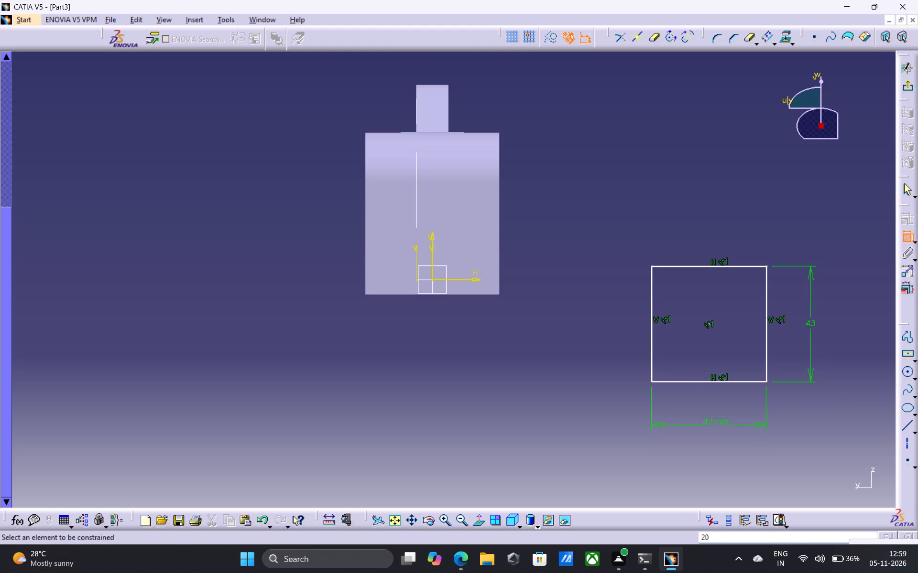
{"action": "double_click", "coordinate": [717, 420]}
{"action": "type", "text": "50"}
{"action": "key", "text": "Return"}
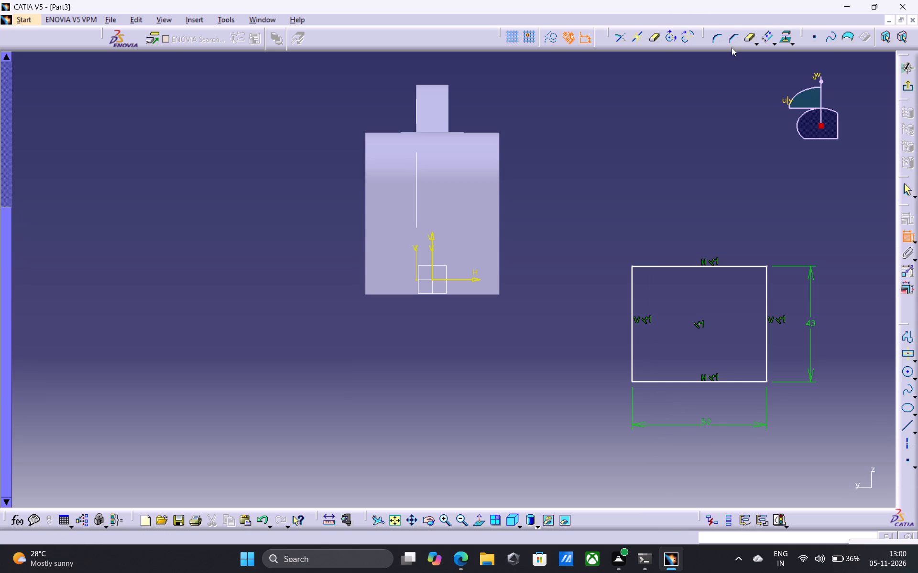
Round the rectangle's upper-left corner with a 10 mm radius.
{"action": "left_click", "coordinate": [719, 34]}
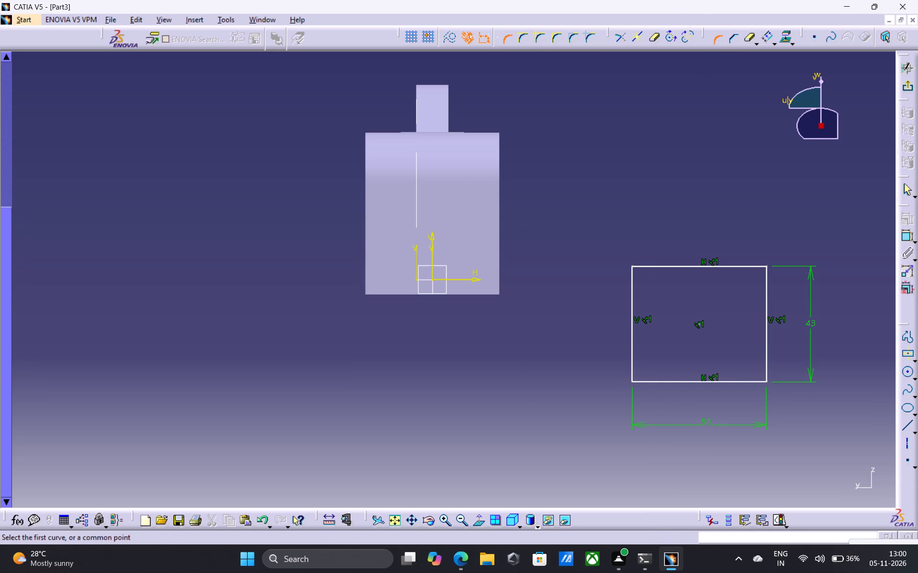
{"action": "left_click", "coordinate": [631, 287]}
{"action": "left_click", "coordinate": [649, 266]}
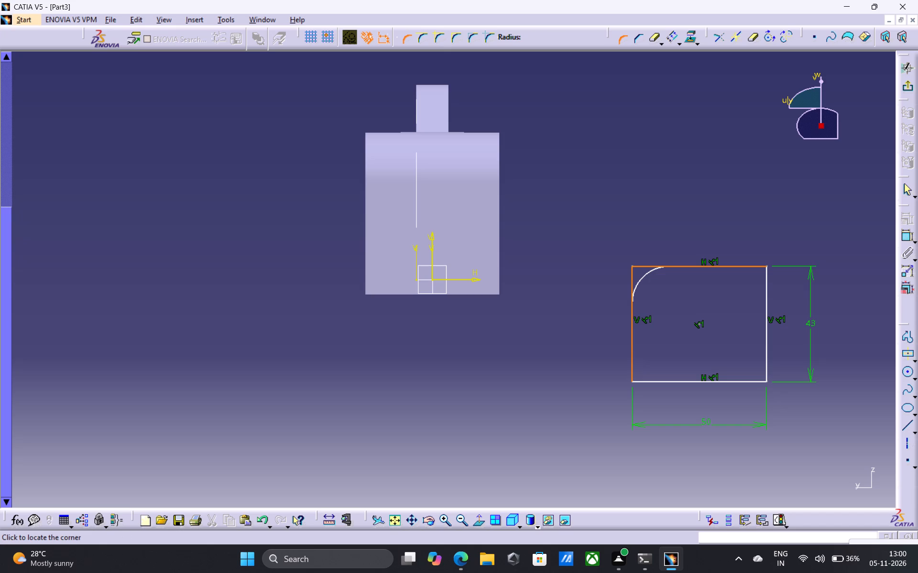
{"action": "key", "text": "Tab"}
{"action": "key", "text": "Tab"}
{"action": "type", "text": "10"}
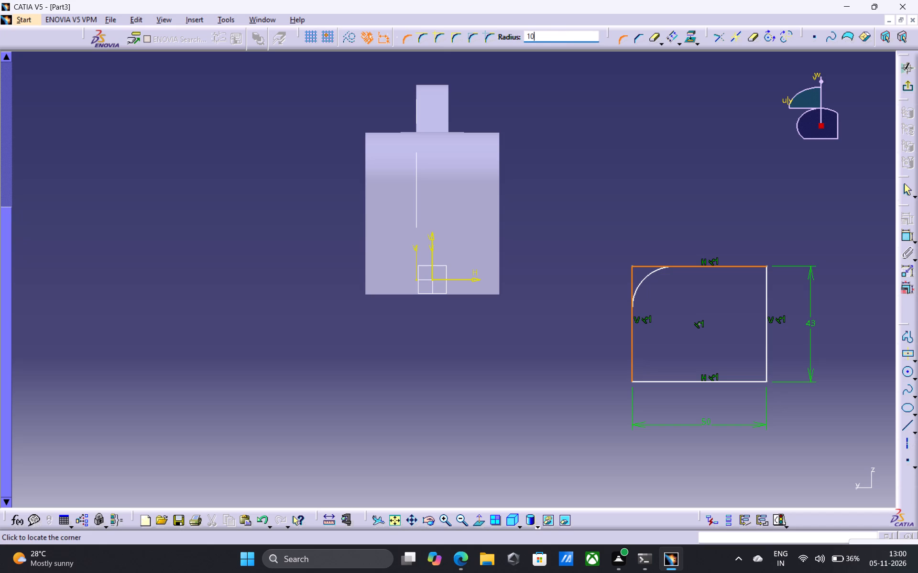
{"action": "key", "text": "Return"}
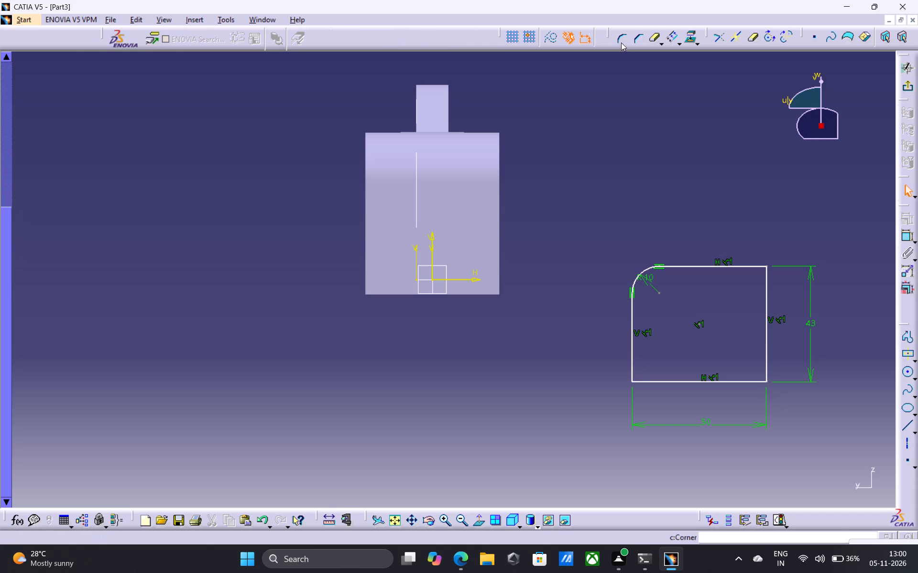
Round the rectangle's upper-right corner with a 10 mm radius, converting the side's length constraint into a distance.
{"action": "left_click", "coordinate": [621, 39]}
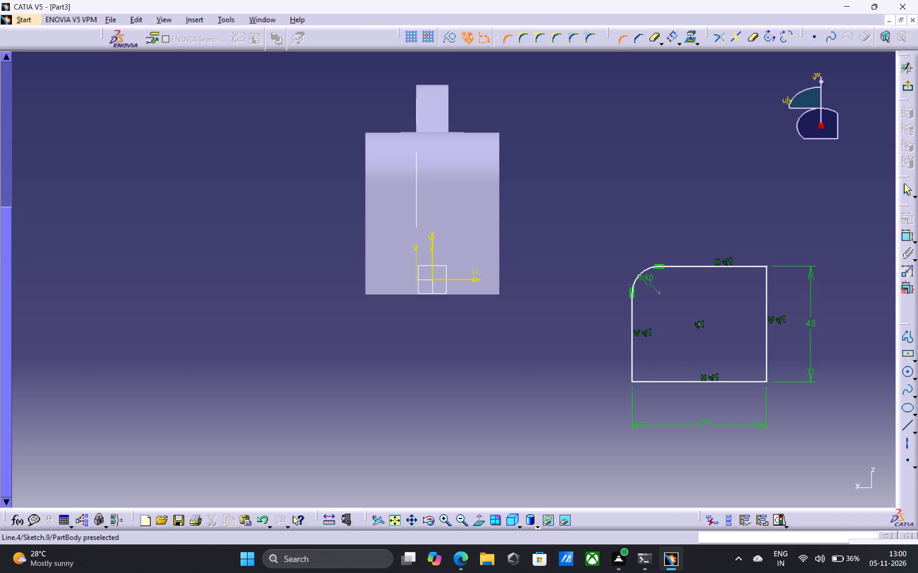
{"action": "left_click", "coordinate": [741, 265]}
{"action": "left_click", "coordinate": [766, 294]}
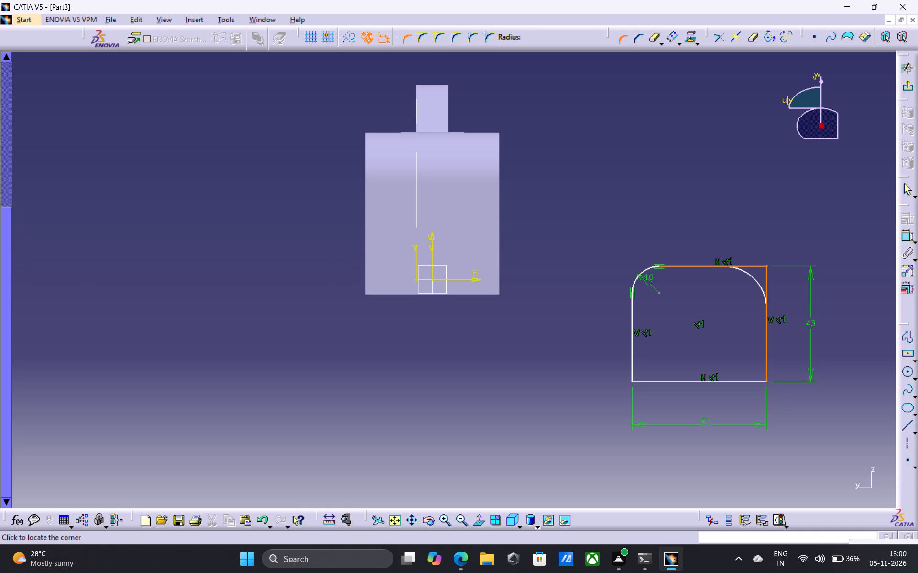
{"action": "key", "text": "Tab"}
{"action": "key", "text": "Tab"}
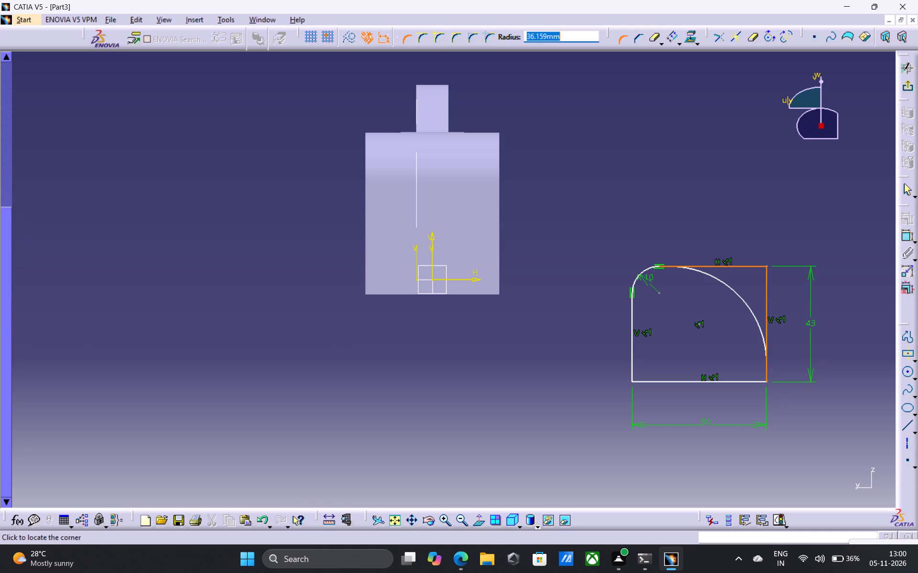
{"action": "type", "text": "10"}
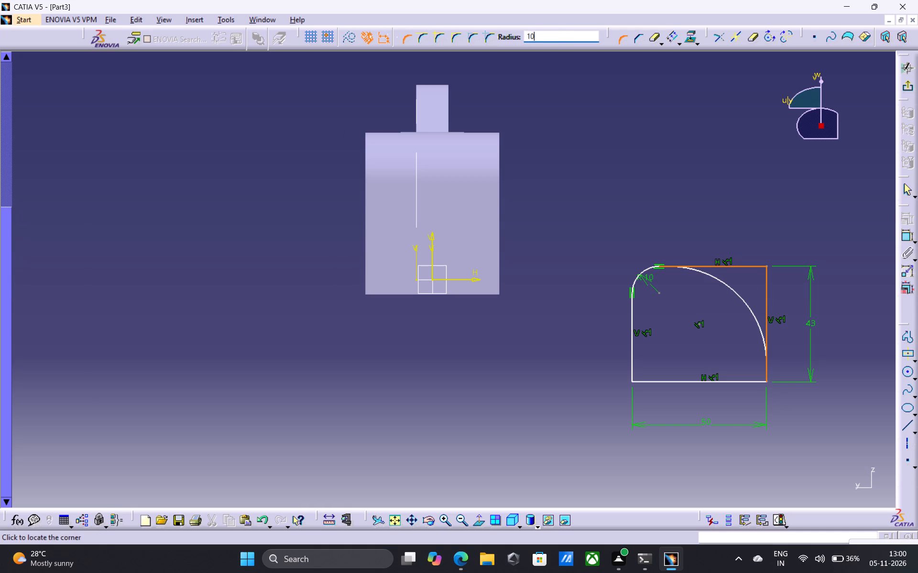
{"action": "key", "text": "Return"}
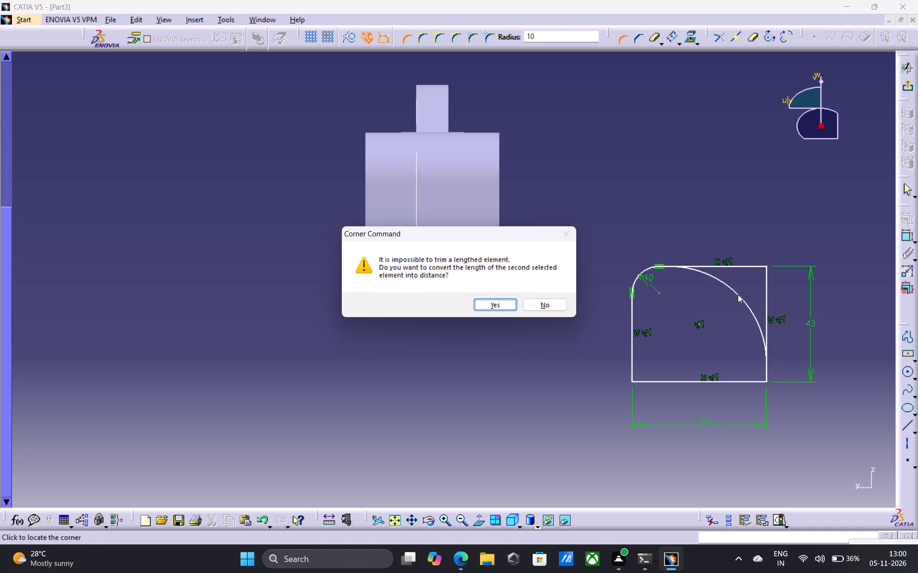
{"action": "left_click", "coordinate": [485, 305]}
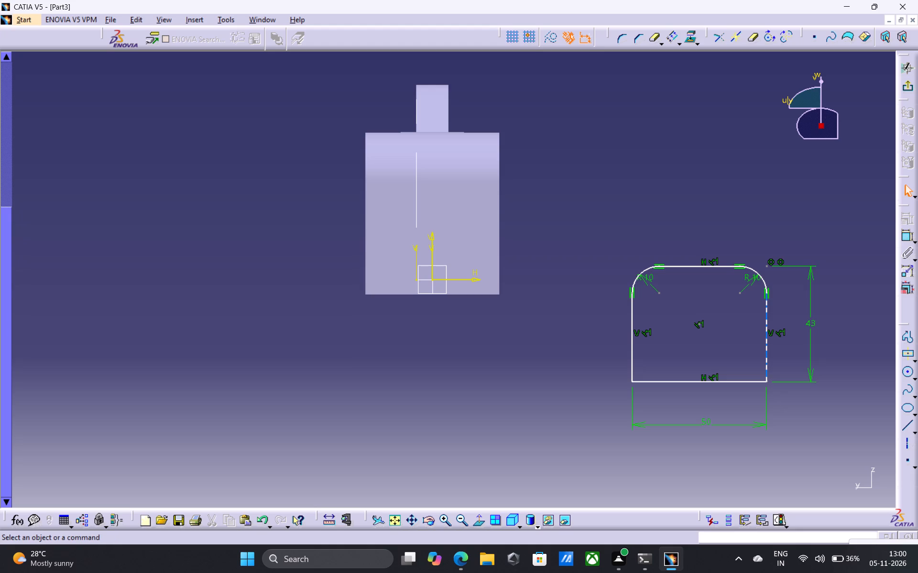
Move the rounded profile over the part so its bottom line lies slightly above the part's bottom edge.
{"action": "left_click_drag", "start_coordinate": [683, 382], "coordinate": [421, 272]}
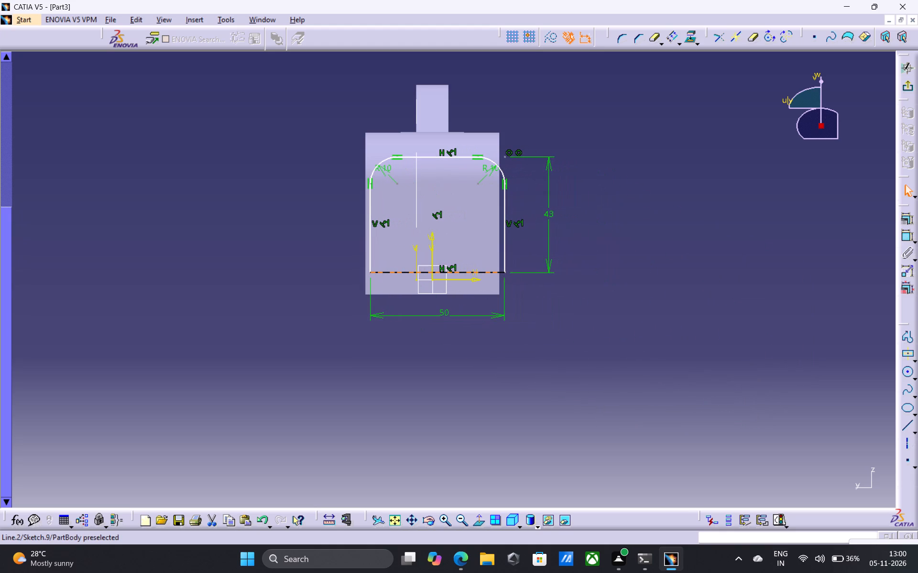
{"action": "left_click_drag", "start_coordinate": [421, 272], "coordinate": [436, 274]}
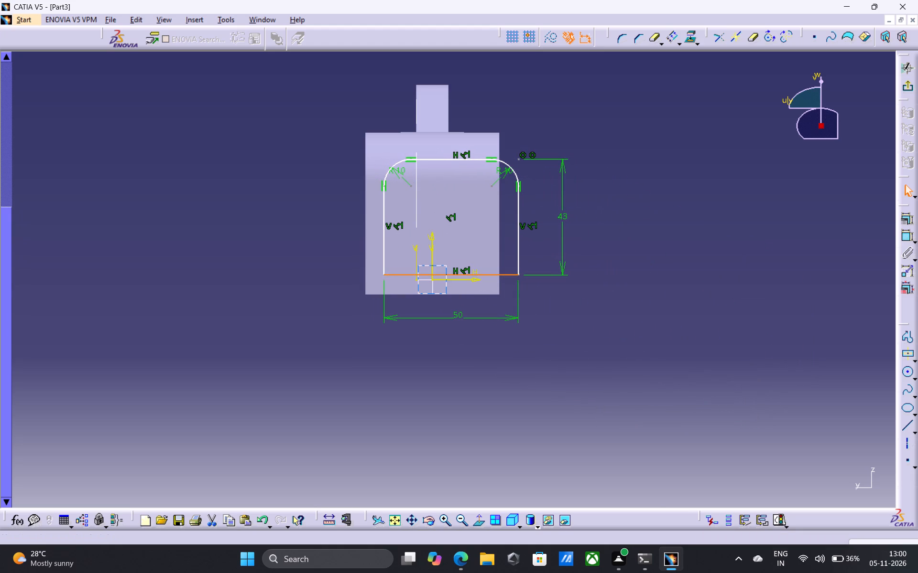
{"action": "key", "text": "Escape"}
{"action": "key", "text": "Escape"}
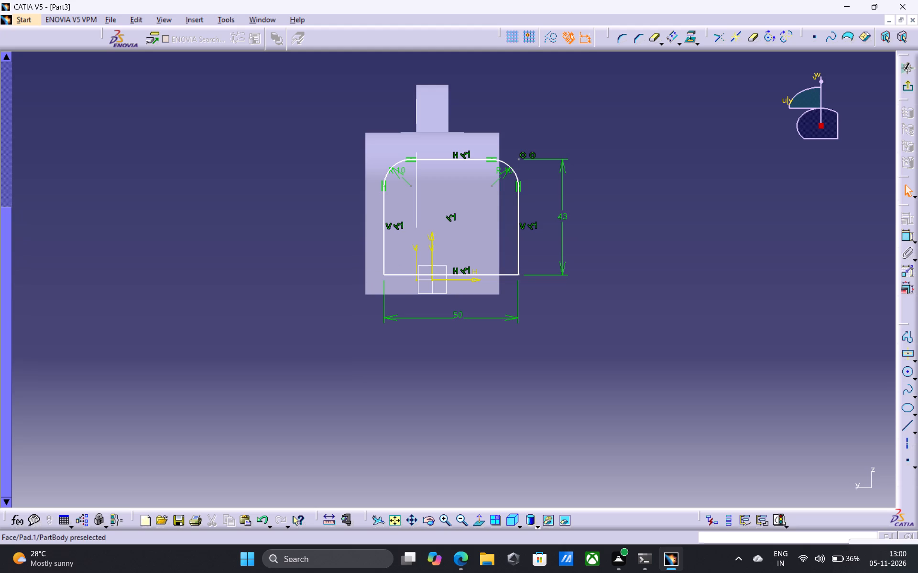
Make the rounded profile's bottom line coincident with the part's bottom edge.
{"action": "left_click", "coordinate": [402, 294]}
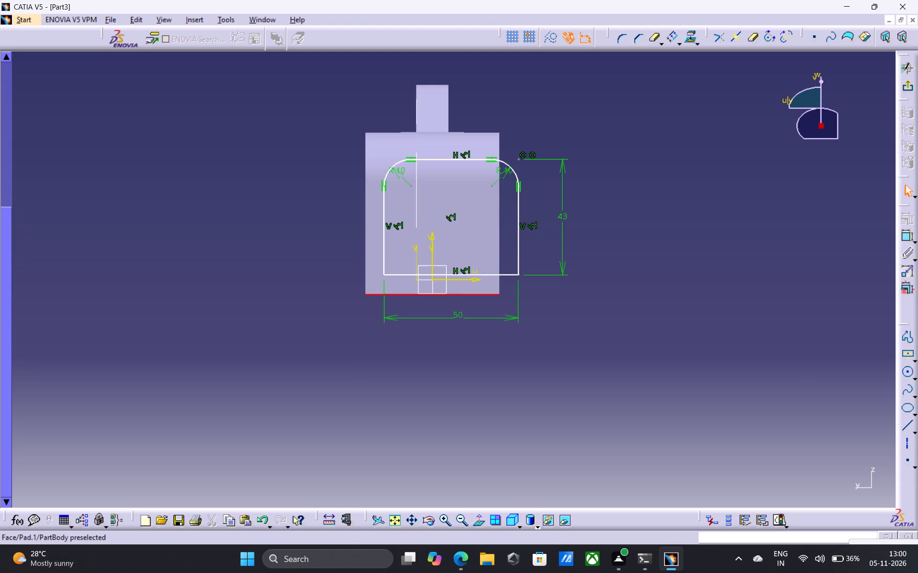
{"action": "left_click", "coordinate": [403, 275], "text": "ctrl"}
{"action": "left_click", "coordinate": [904, 221]}
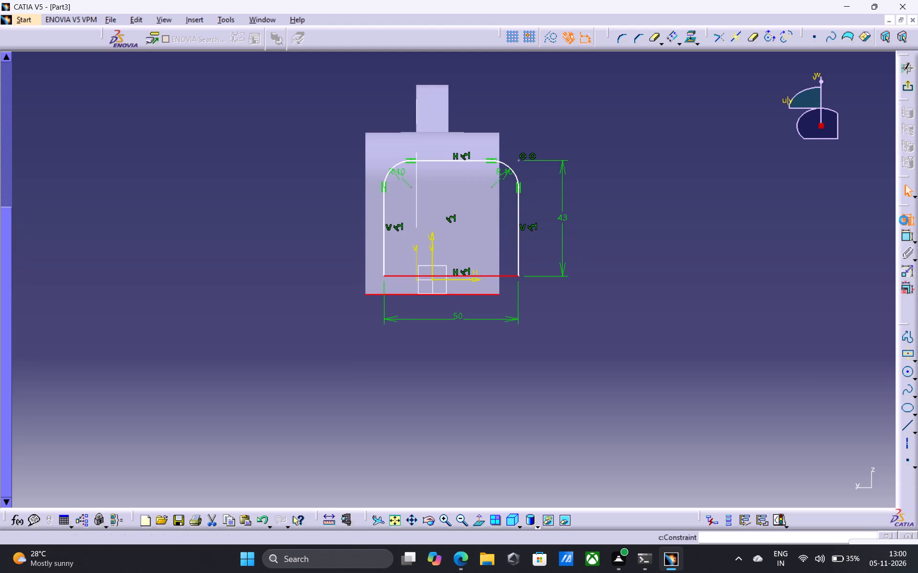
{"action": "left_click", "coordinate": [832, 372]}
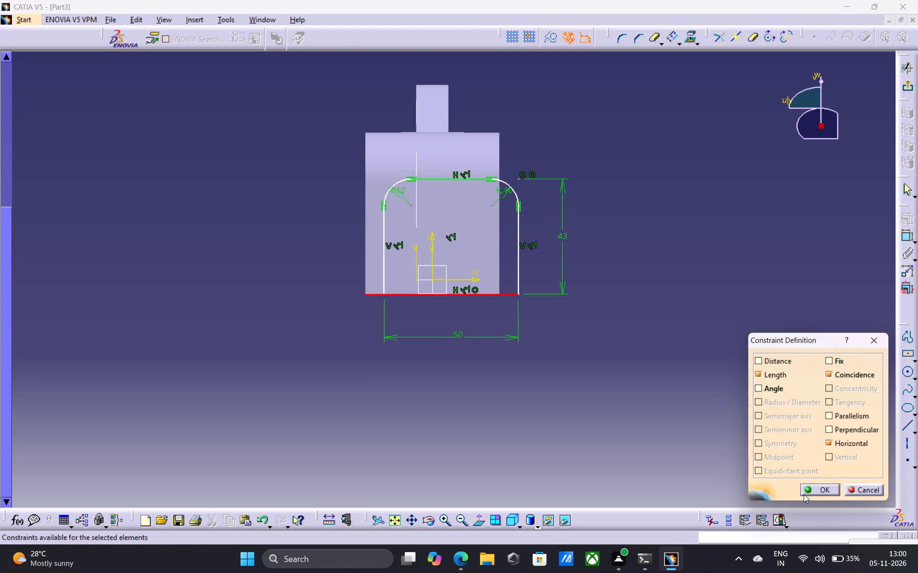
{"action": "left_click", "coordinate": [813, 492]}
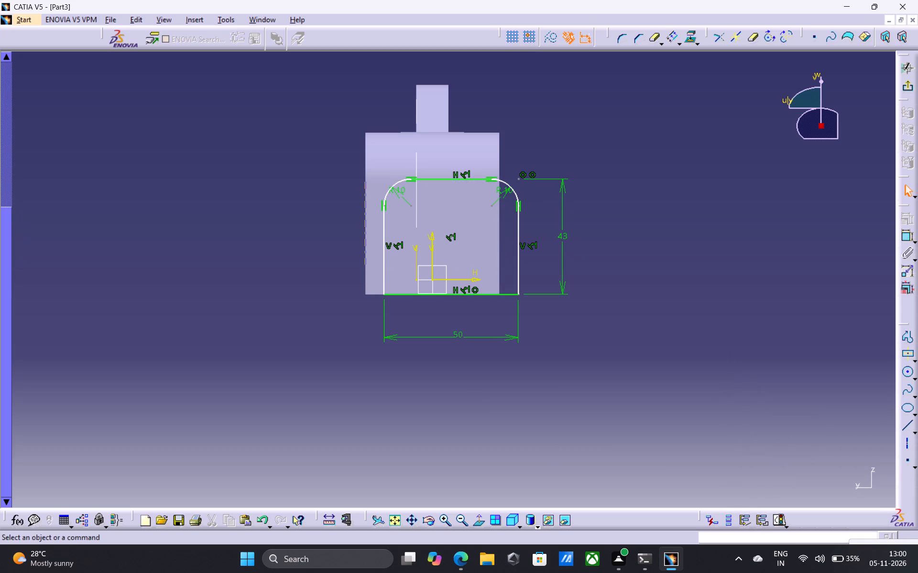
Make the profile's straight left side coincident with the part's left edge and exit the sketch.
{"action": "left_click", "coordinate": [365, 242]}
{"action": "left_click", "coordinate": [383, 238], "text": "ctrl"}
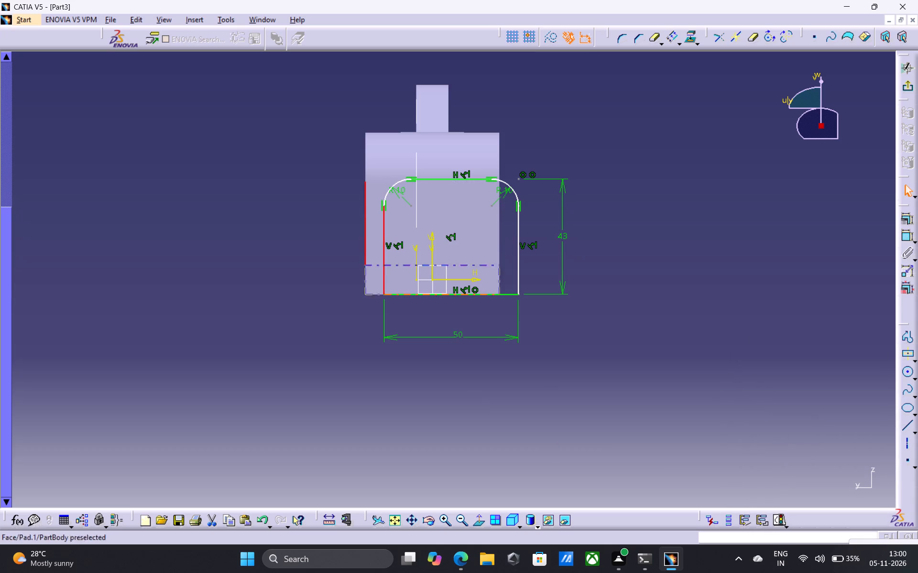
{"action": "left_click", "coordinate": [912, 218]}
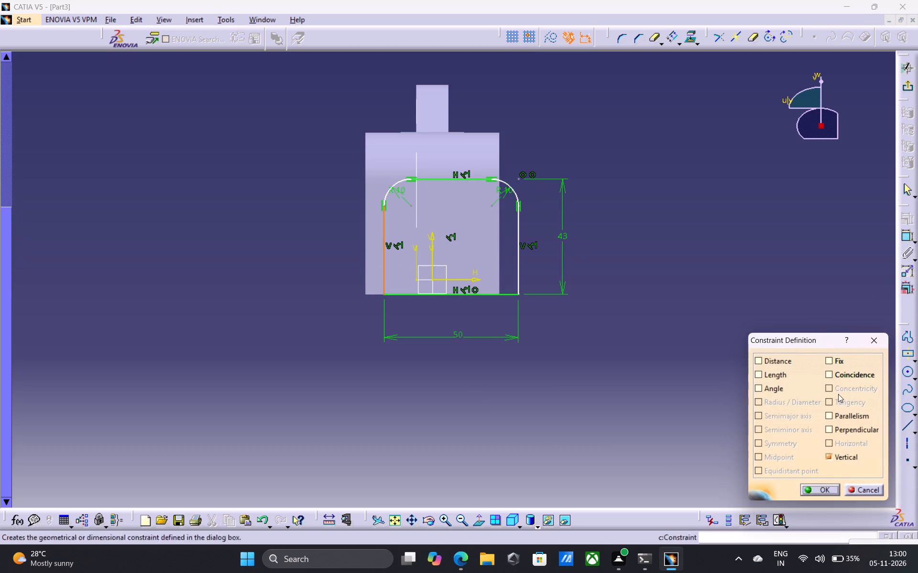
{"action": "left_click", "coordinate": [829, 374]}
{"action": "left_click", "coordinate": [815, 489]}
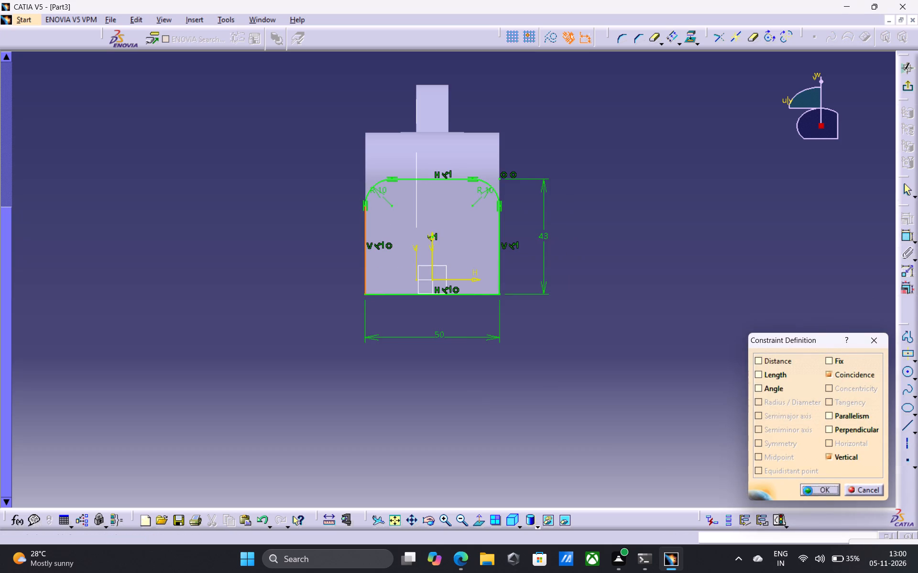
{"action": "left_click", "coordinate": [907, 90]}
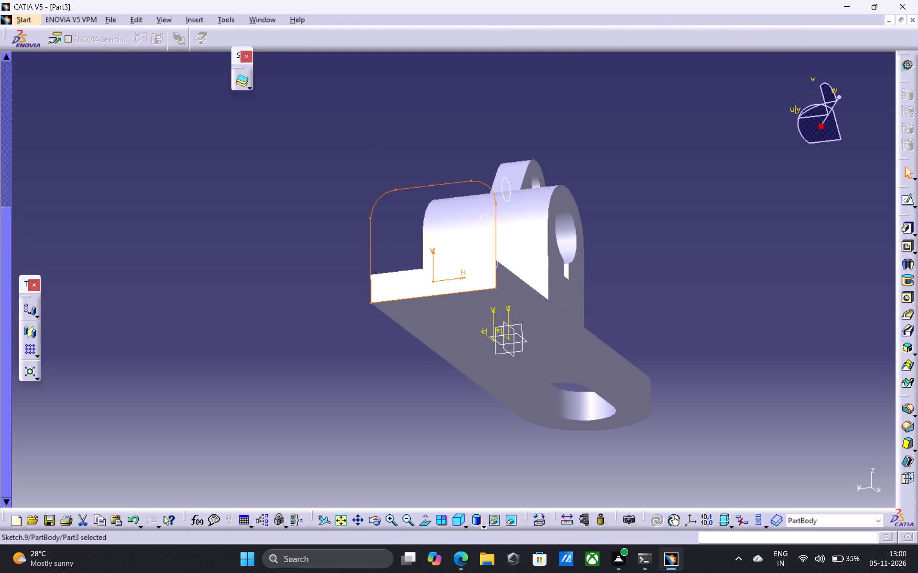
Pad the rounded profile 15 mm in the reversed direction, into the part over the base.
{"action": "left_click", "coordinate": [906, 226]}
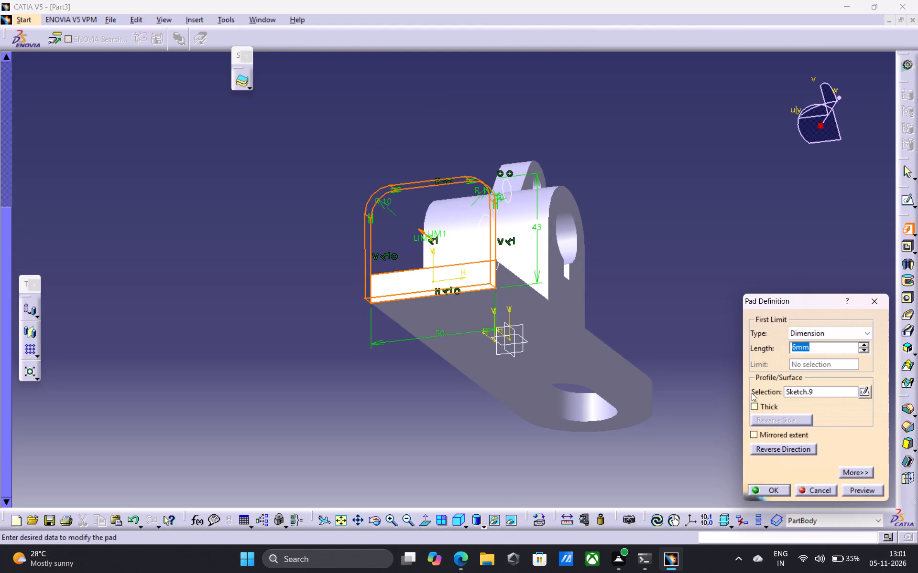
{"action": "left_click", "coordinate": [761, 448]}
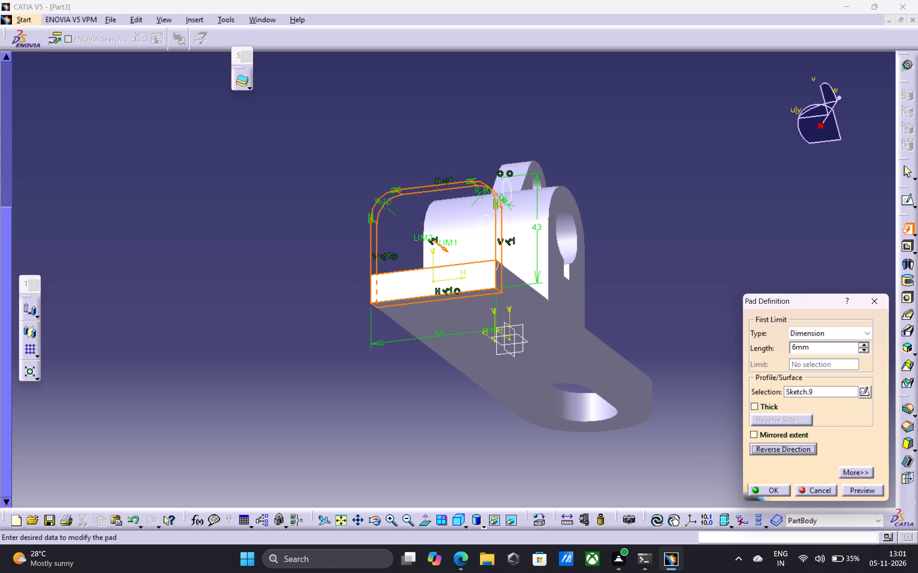
{"action": "left_click", "coordinate": [797, 346]}
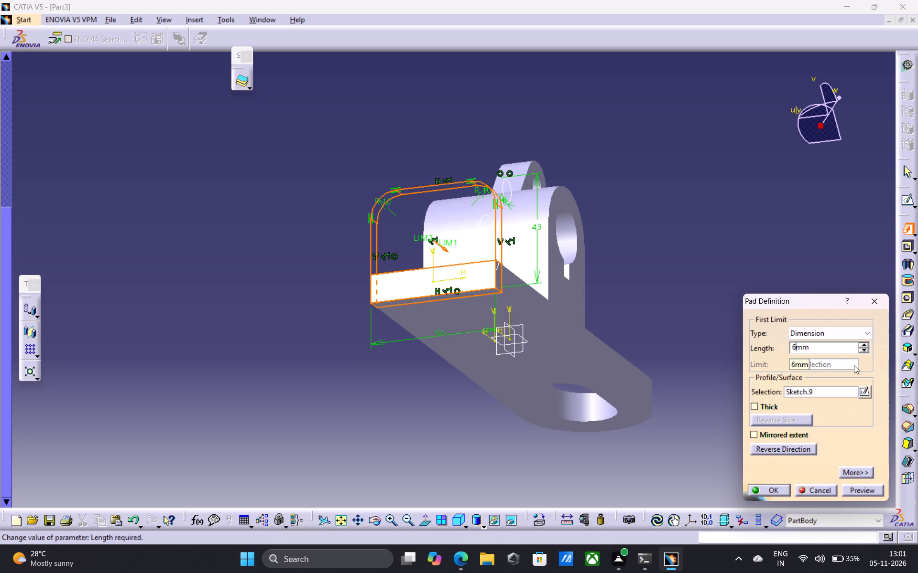
{"action": "key", "text": "BackSpace"}
{"action": "type", "text": "15"}
{"action": "key", "text": "Return"}
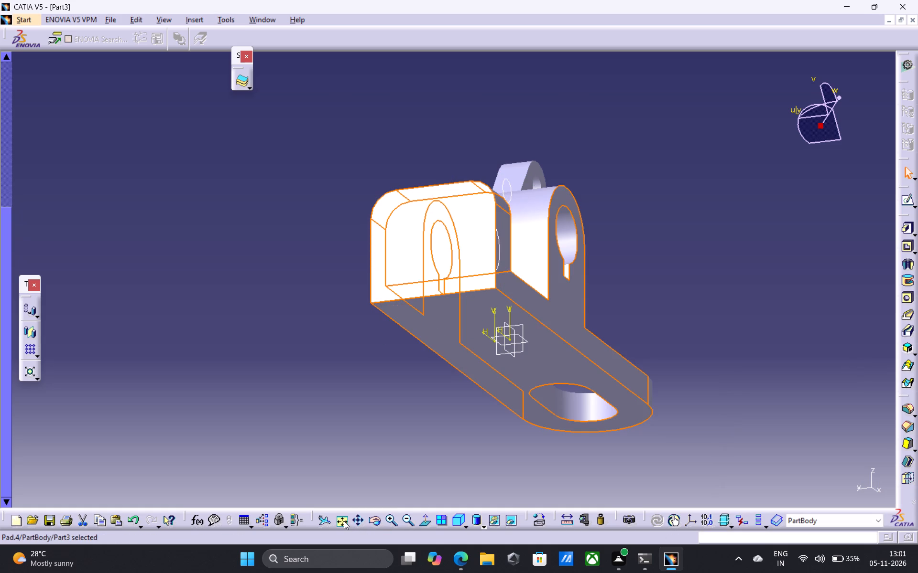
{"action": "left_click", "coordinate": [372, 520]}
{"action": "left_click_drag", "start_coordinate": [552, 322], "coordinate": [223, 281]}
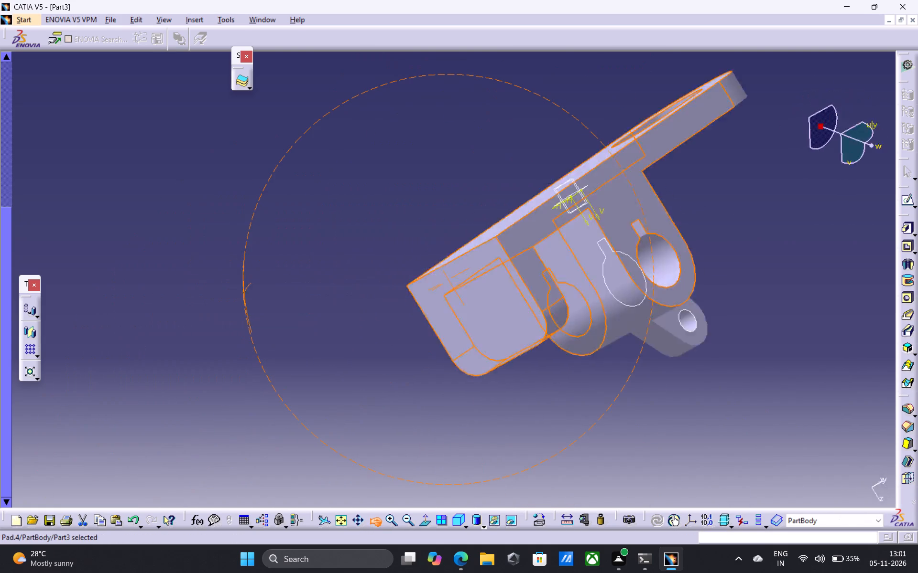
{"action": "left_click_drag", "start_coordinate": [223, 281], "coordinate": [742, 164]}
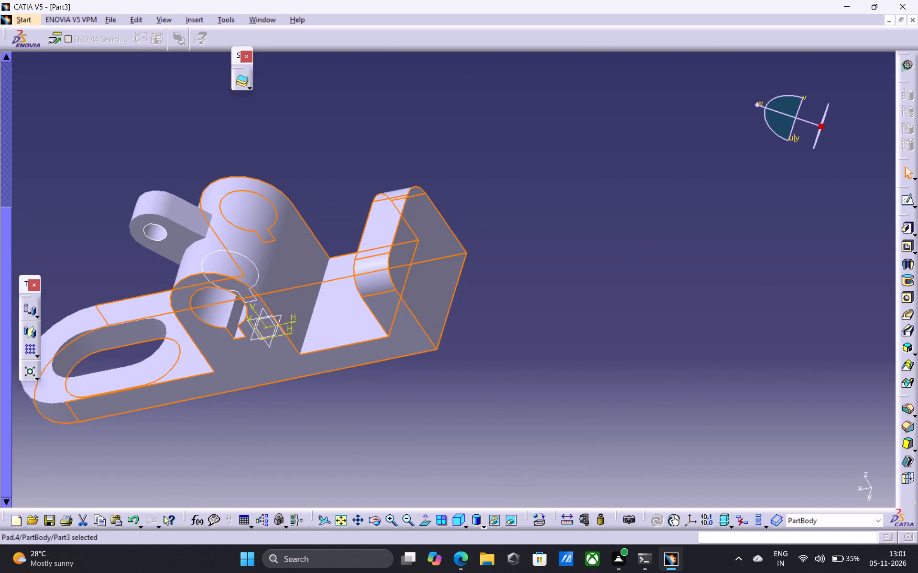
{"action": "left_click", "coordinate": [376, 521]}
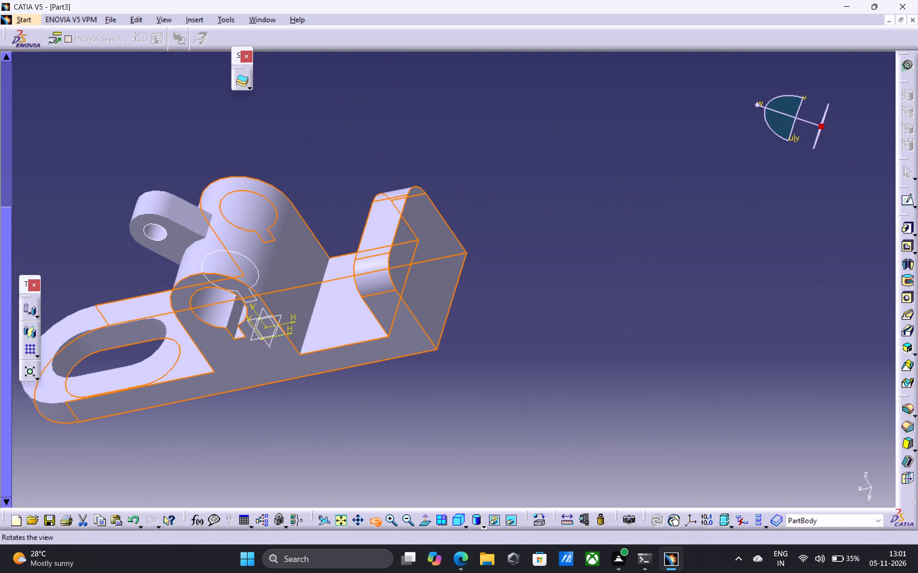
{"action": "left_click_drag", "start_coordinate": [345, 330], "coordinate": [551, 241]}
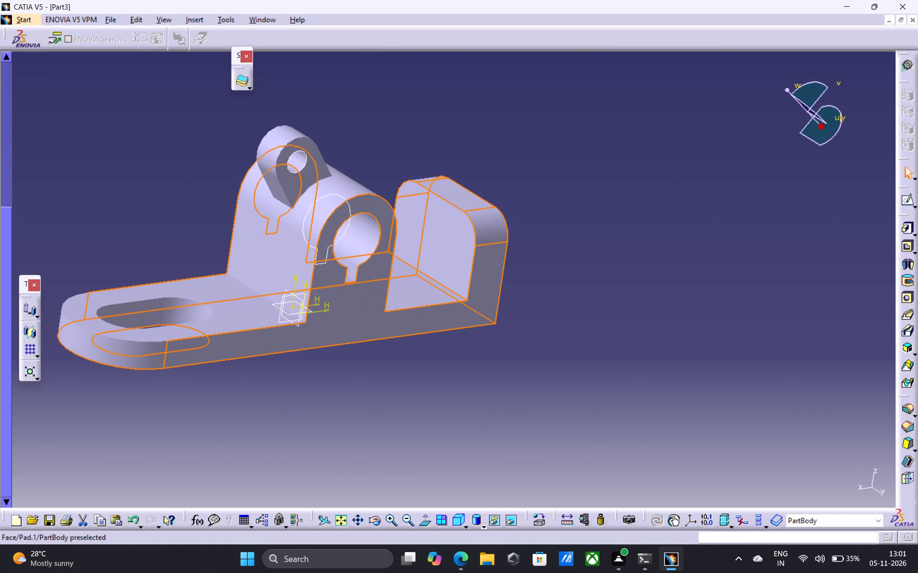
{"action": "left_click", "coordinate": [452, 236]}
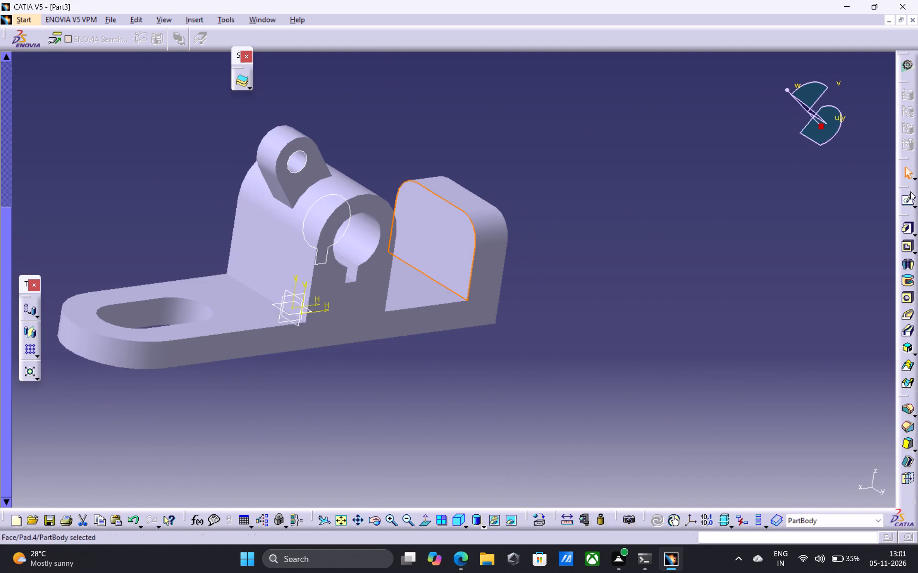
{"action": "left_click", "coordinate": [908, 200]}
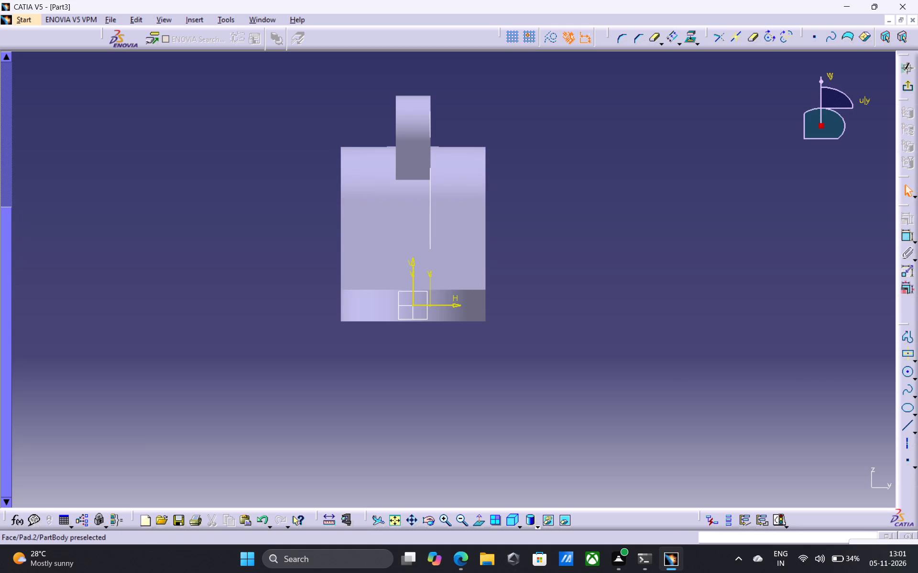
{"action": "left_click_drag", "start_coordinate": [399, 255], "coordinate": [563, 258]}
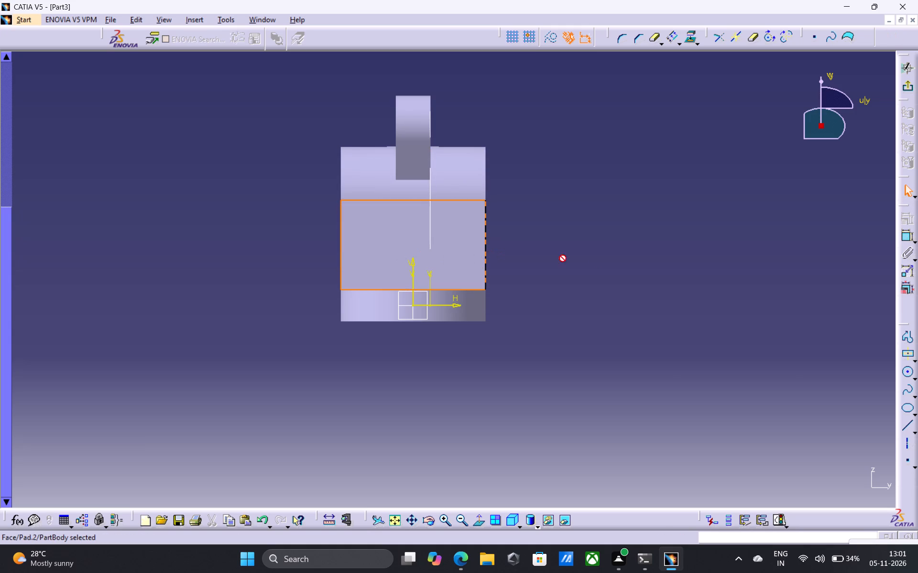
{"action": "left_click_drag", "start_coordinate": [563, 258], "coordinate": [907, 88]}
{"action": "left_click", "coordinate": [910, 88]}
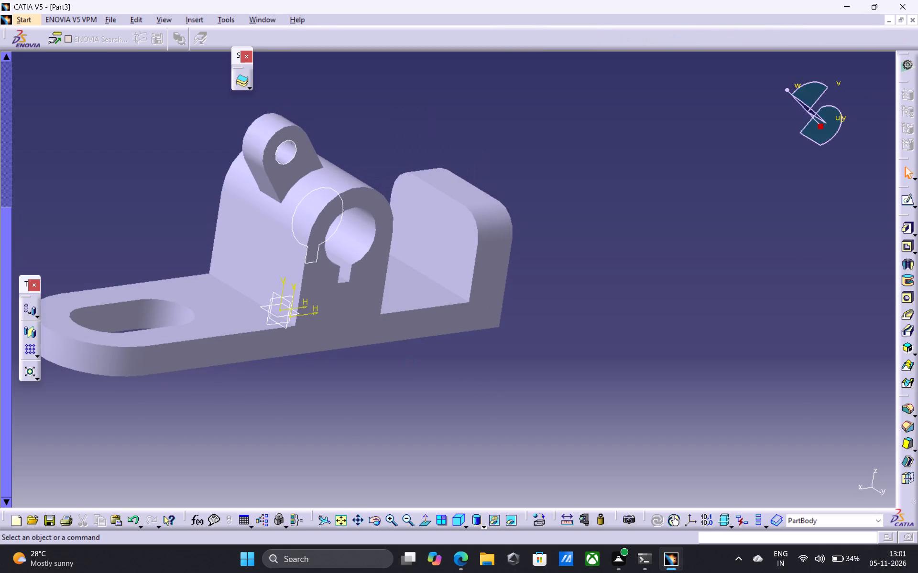
Start a sketch on the inner face of the rounded end wall and draw a centered rectangle about 19.5 mm high, clear of the part.
{"action": "left_click", "coordinate": [433, 234]}
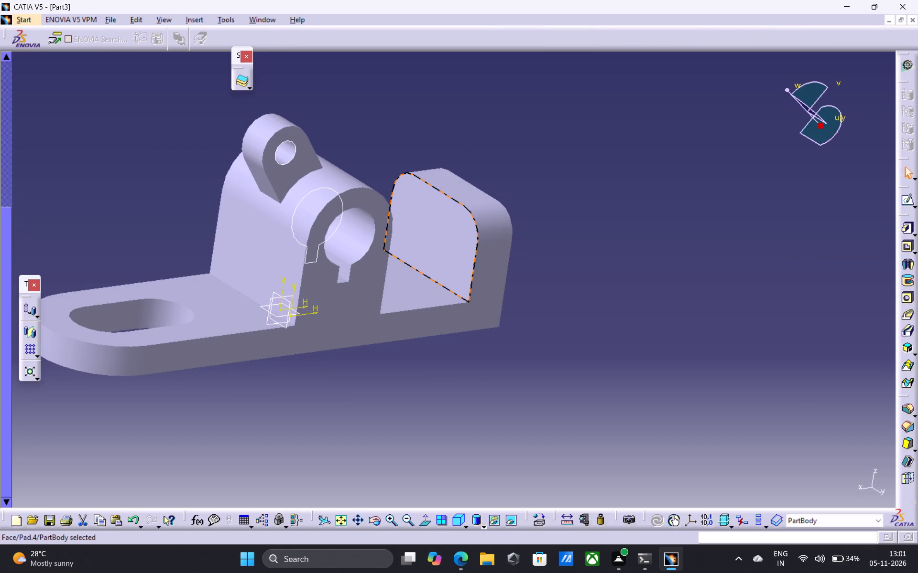
{"action": "left_click", "coordinate": [907, 198]}
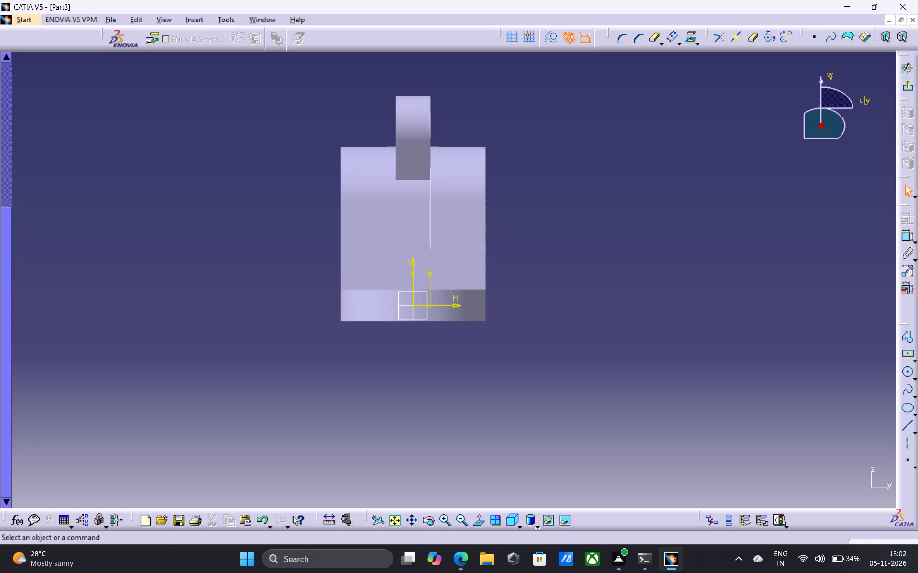
{"action": "left_click", "coordinate": [428, 520]}
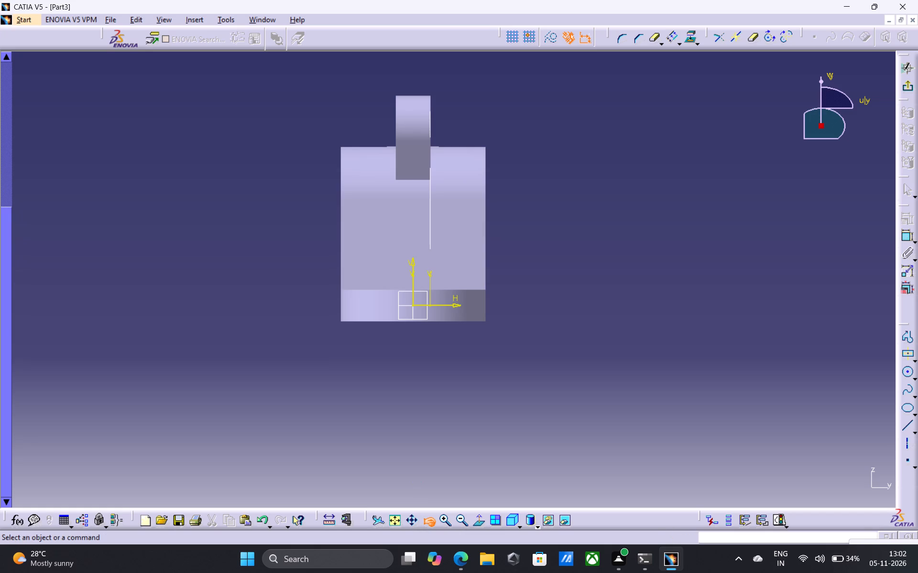
{"action": "left_click_drag", "start_coordinate": [361, 227], "coordinate": [538, 231]}
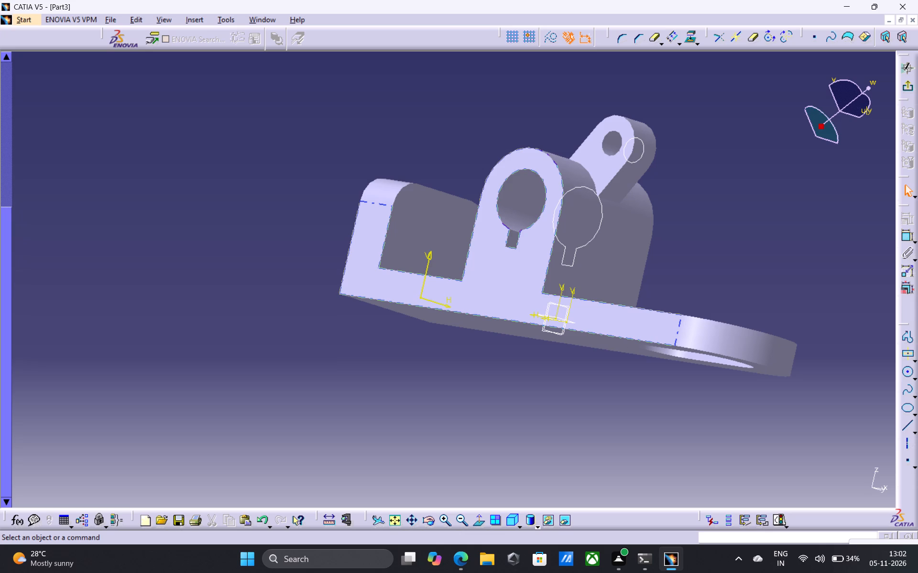
{"action": "left_click", "coordinate": [908, 351]}
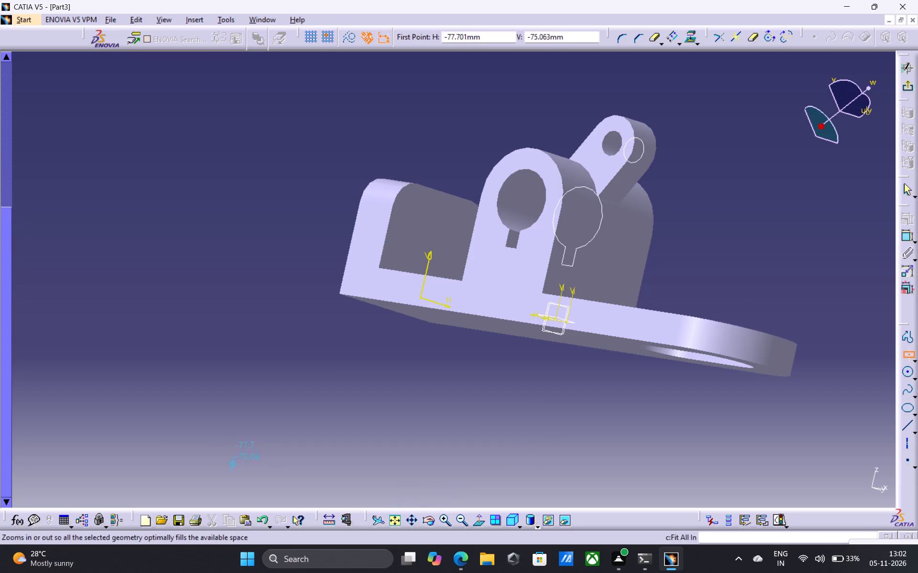
{"action": "left_click", "coordinate": [152, 419]}
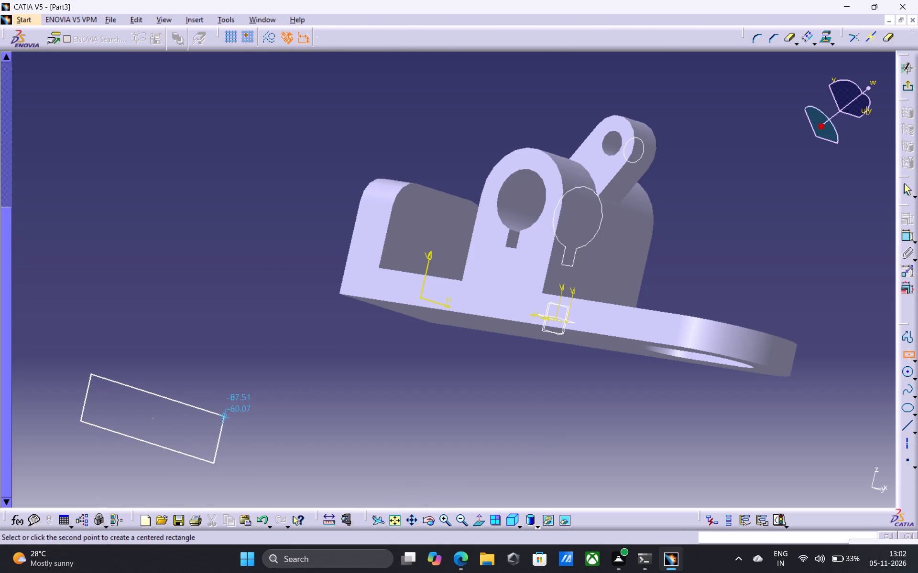
{"action": "left_click", "coordinate": [230, 413]}
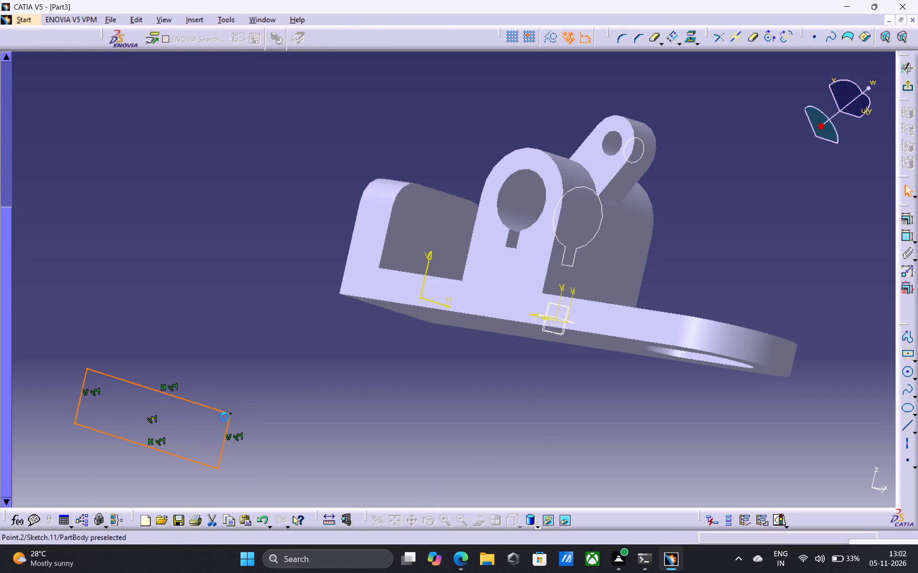
Dimension the length of the new rectangle's long bottom line.
{"action": "middle_click_drag", "start_coordinate": [213, 425], "coordinate": [265, 384]}
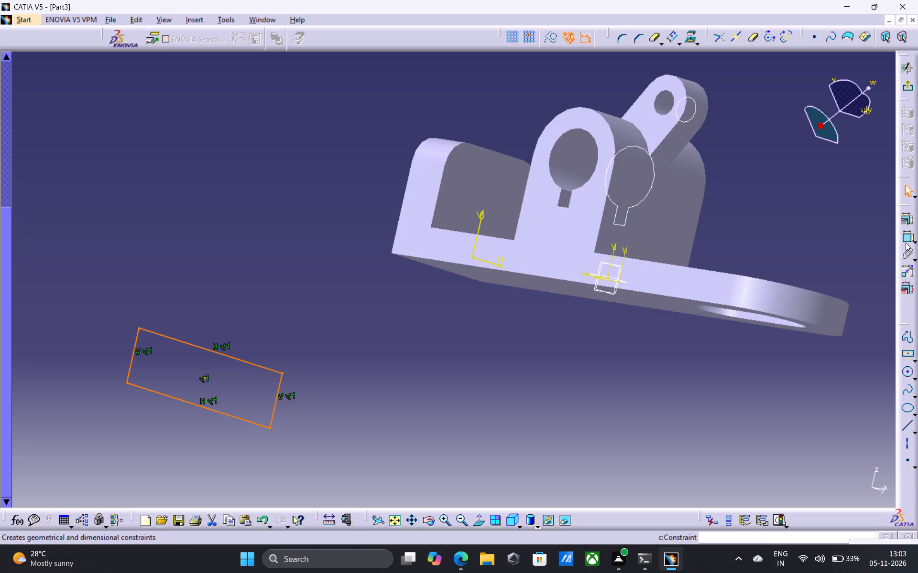
{"action": "left_click", "coordinate": [908, 233]}
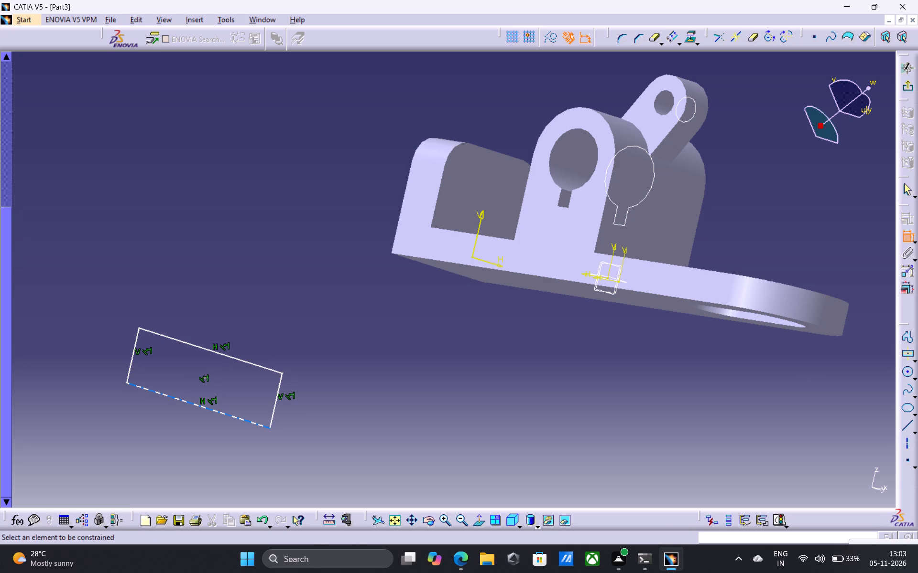
{"action": "left_click", "coordinate": [198, 408]}
{"action": "left_click", "coordinate": [183, 434]}
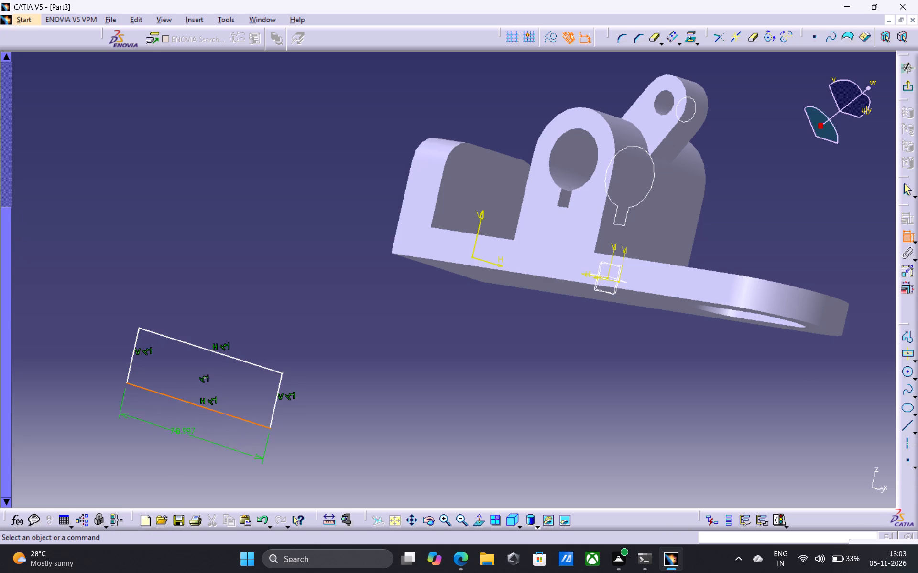
Dimension the rectangle's short side and set its height to 16 mm.
{"action": "left_click", "coordinate": [277, 403]}
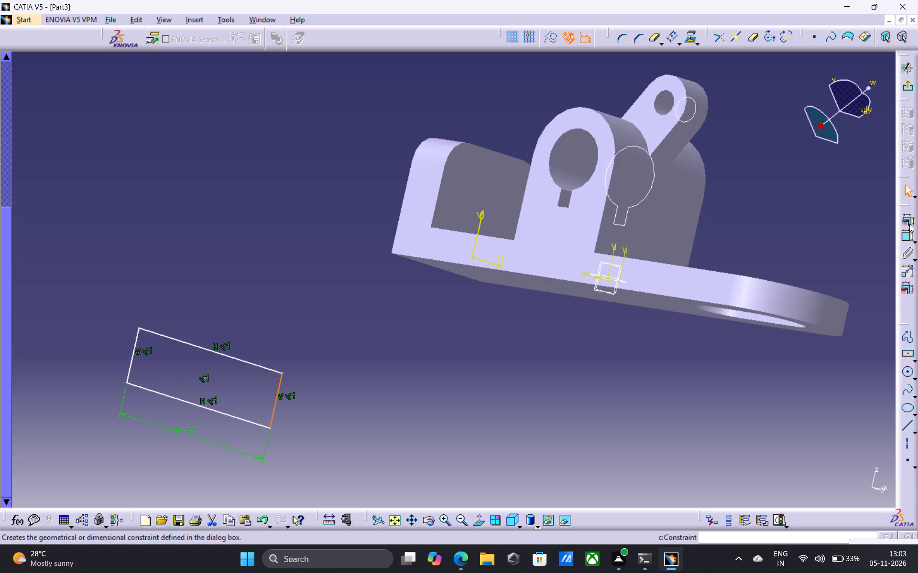
{"action": "left_click", "coordinate": [906, 236]}
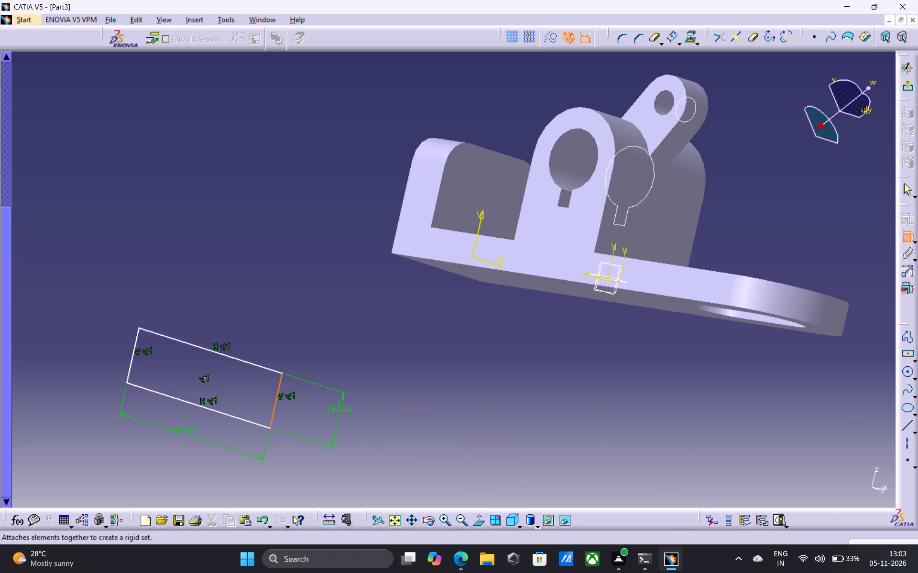
{"action": "left_click", "coordinate": [328, 410]}
{"action": "double_click", "coordinate": [334, 409]}
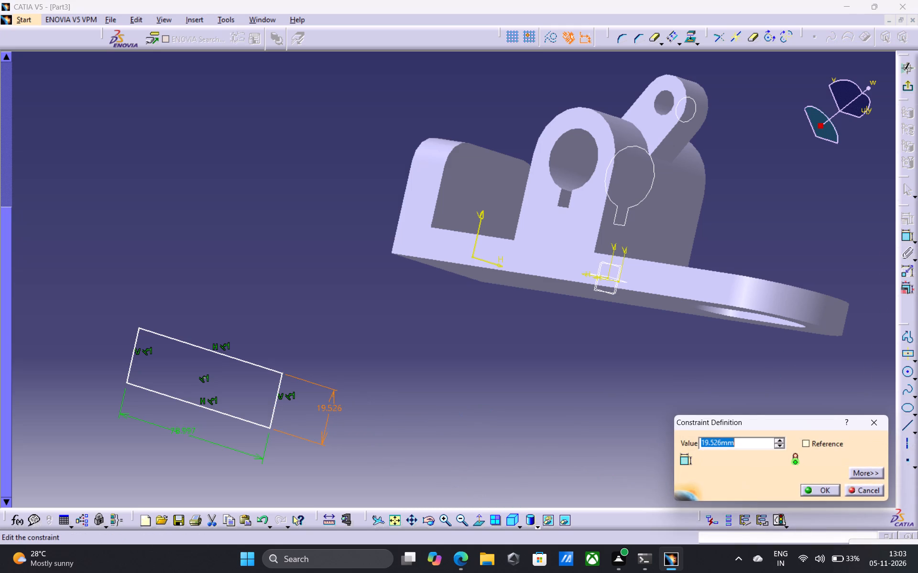
{"action": "type", "text": "16"}
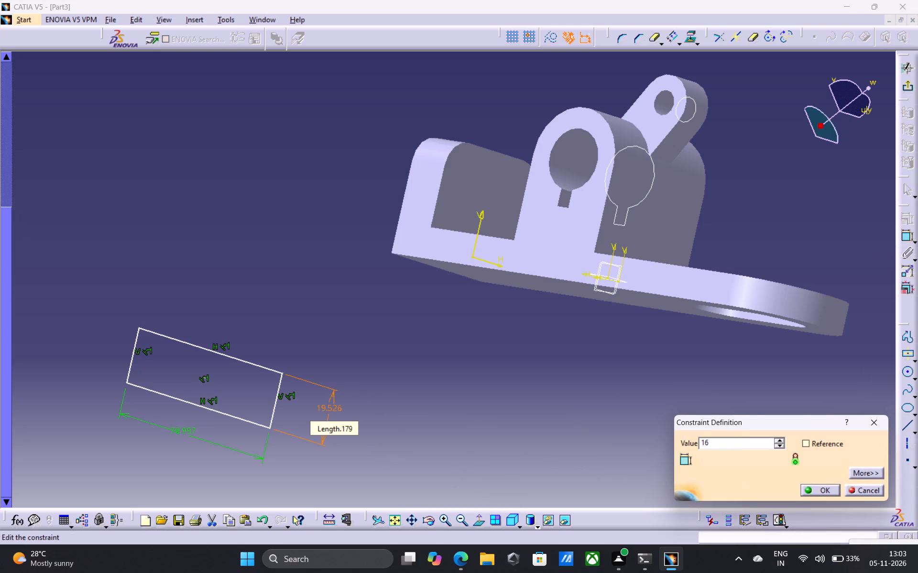
{"action": "key", "text": "Return"}
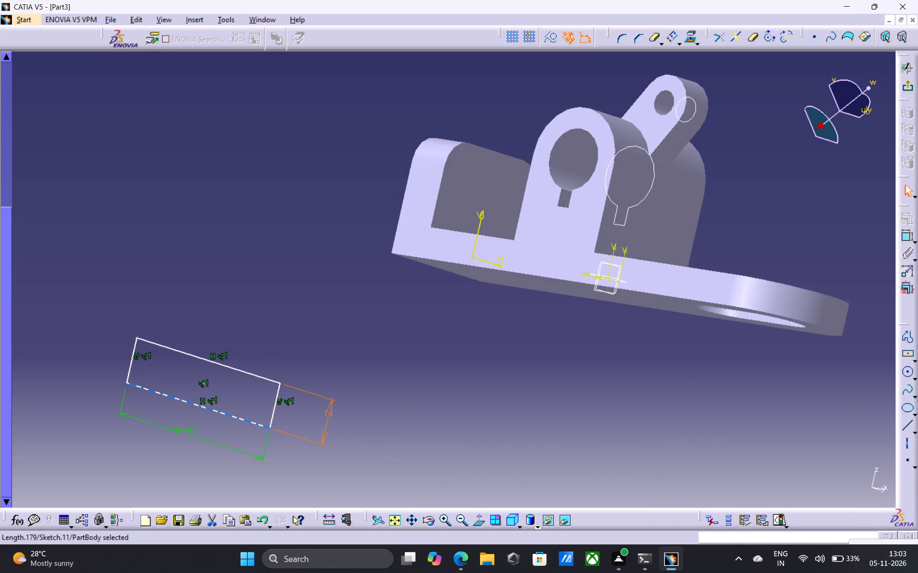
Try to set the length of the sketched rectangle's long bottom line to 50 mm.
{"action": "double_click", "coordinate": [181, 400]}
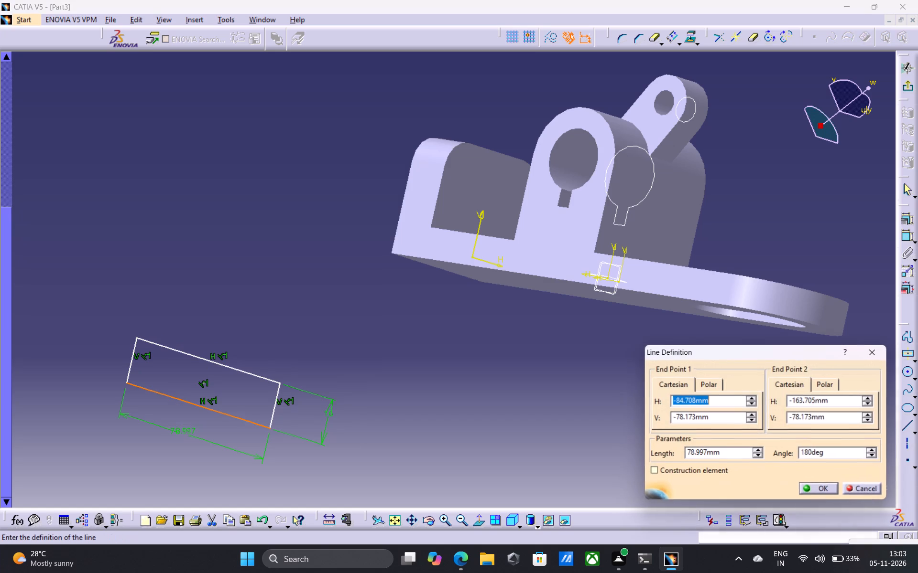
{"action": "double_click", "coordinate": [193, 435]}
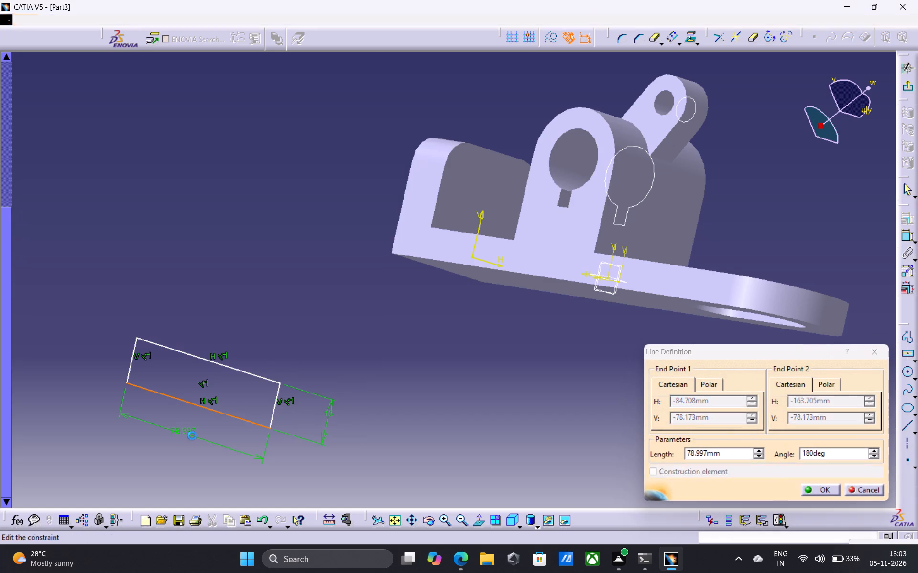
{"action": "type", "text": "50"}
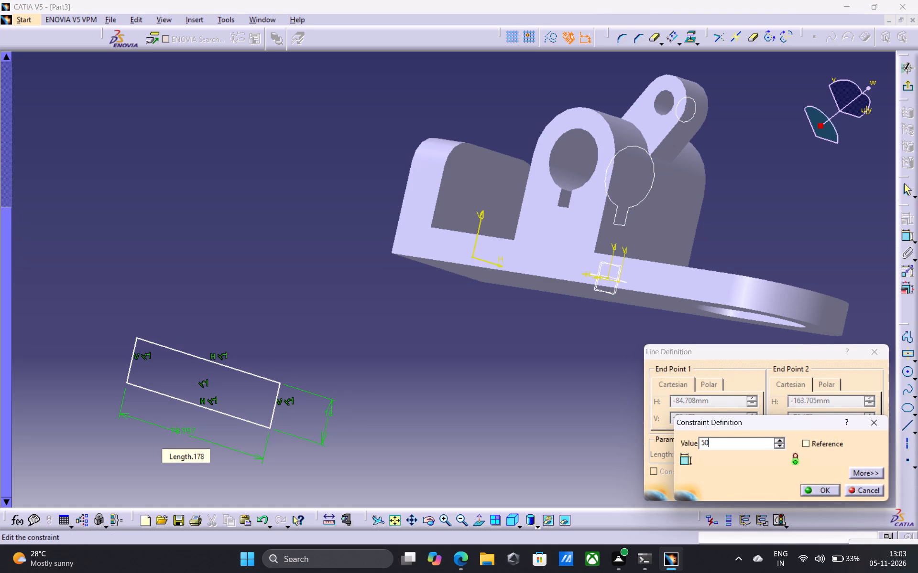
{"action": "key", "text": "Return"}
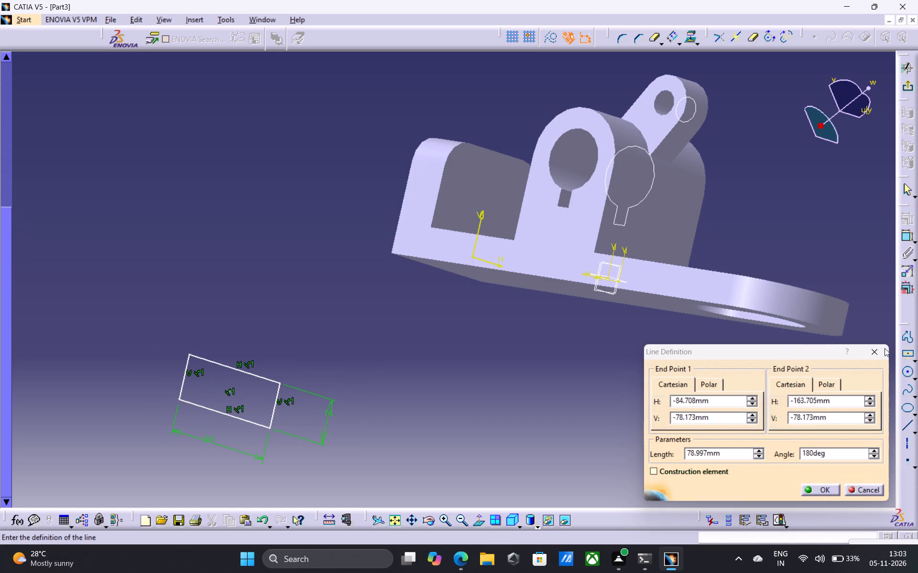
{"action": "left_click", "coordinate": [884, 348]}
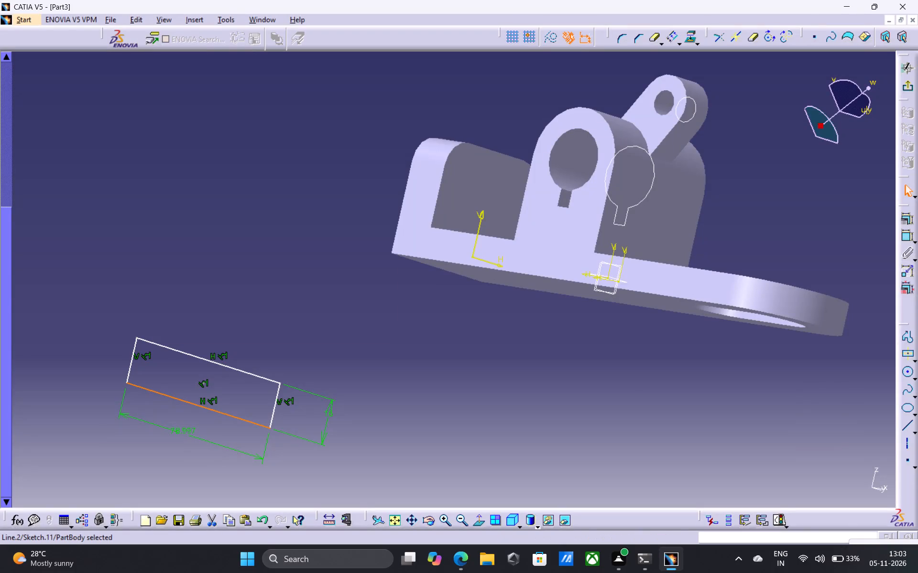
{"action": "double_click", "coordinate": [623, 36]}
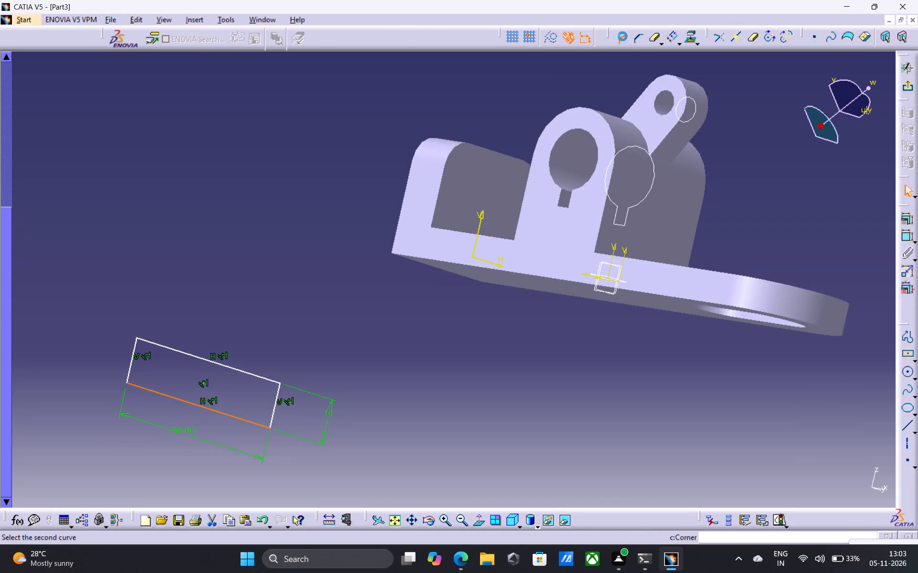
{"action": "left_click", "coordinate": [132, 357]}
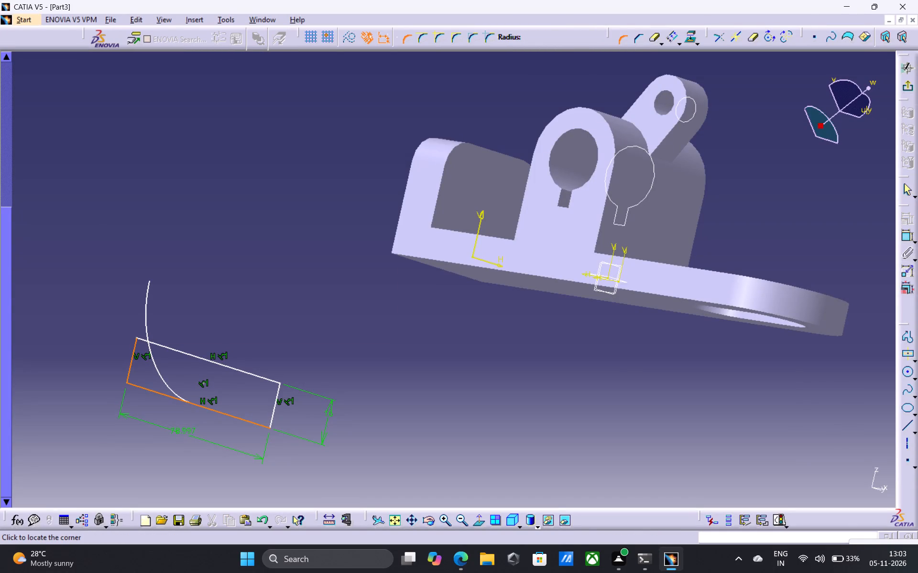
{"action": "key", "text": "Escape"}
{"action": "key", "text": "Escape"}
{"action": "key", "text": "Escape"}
Round the rectangle's upper right corner with a 10 mm radius, converting the side's length constraint into a distance.
{"action": "left_click", "coordinate": [151, 341]}
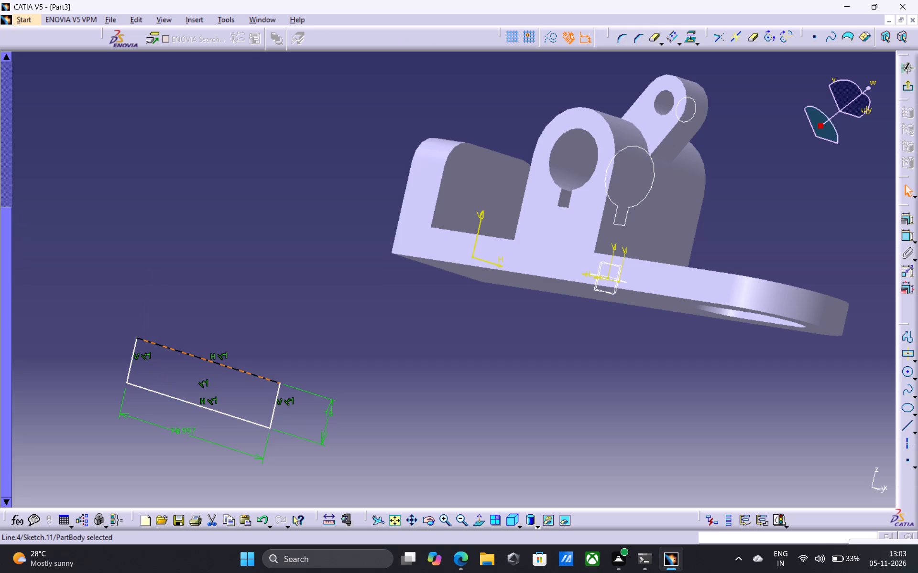
{"action": "left_click", "coordinate": [618, 41]}
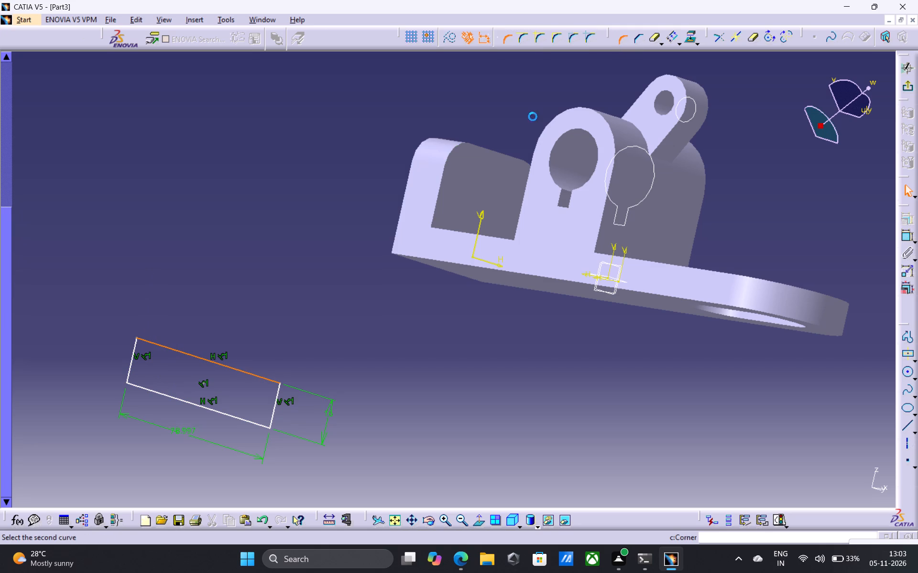
{"action": "left_click", "coordinate": [277, 401]}
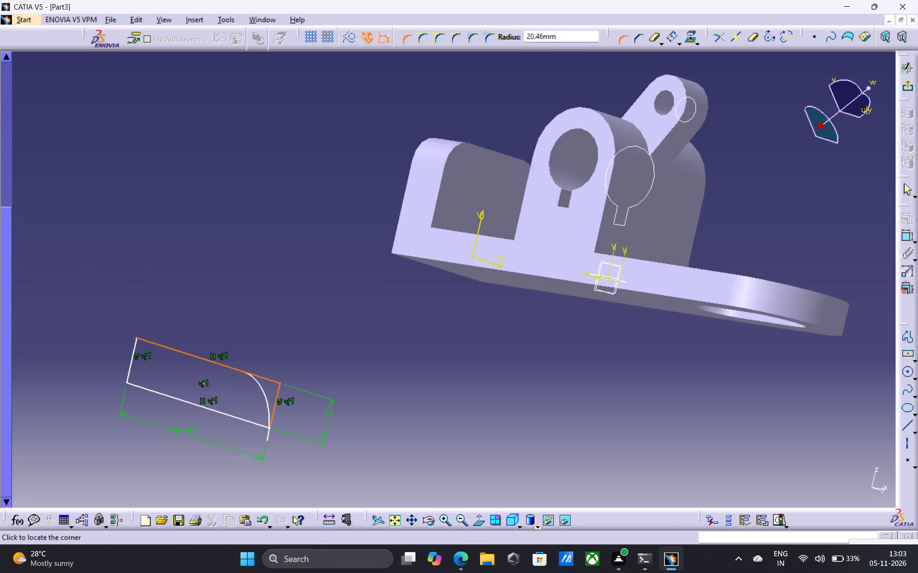
{"action": "key", "text": "Tab"}
{"action": "key", "text": "Tab"}
{"action": "type", "text": "10"}
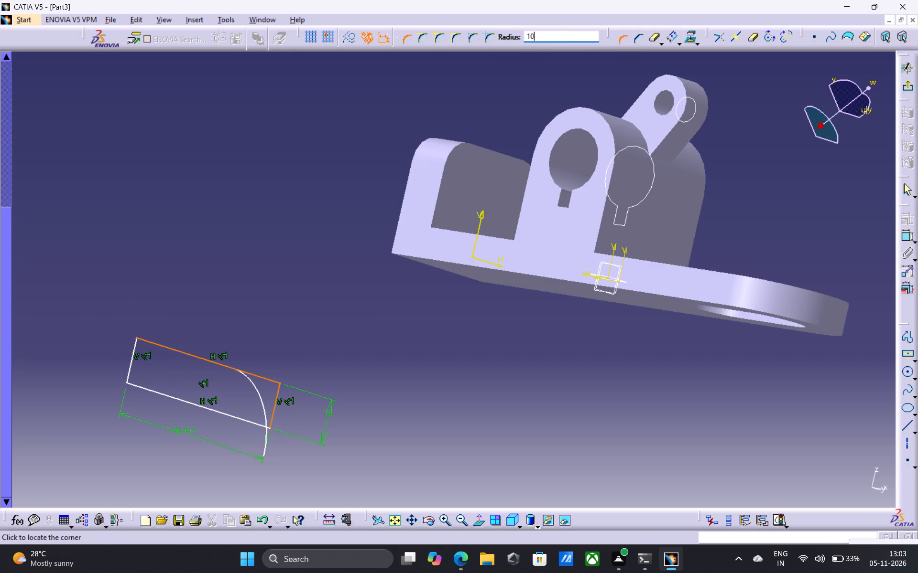
{"action": "key", "text": "Return"}
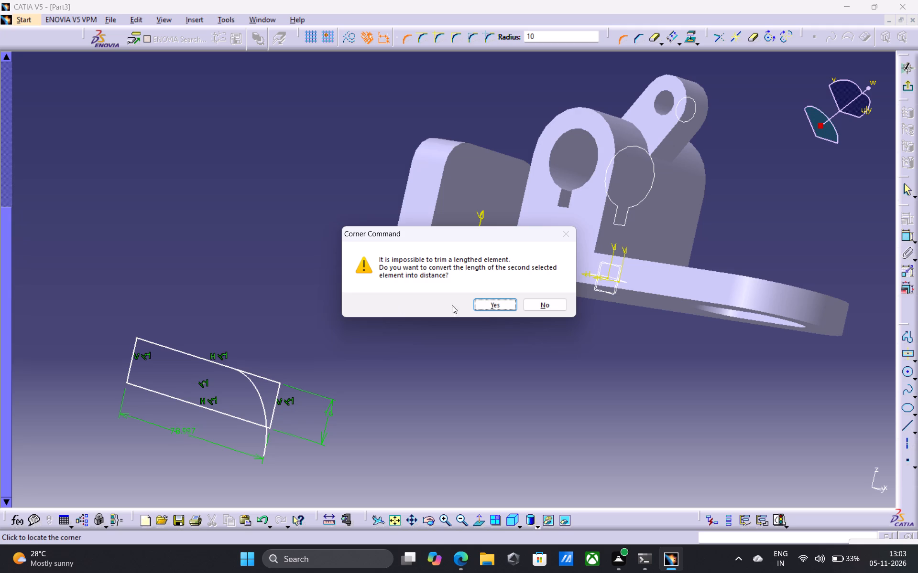
{"action": "left_click", "coordinate": [494, 306]}
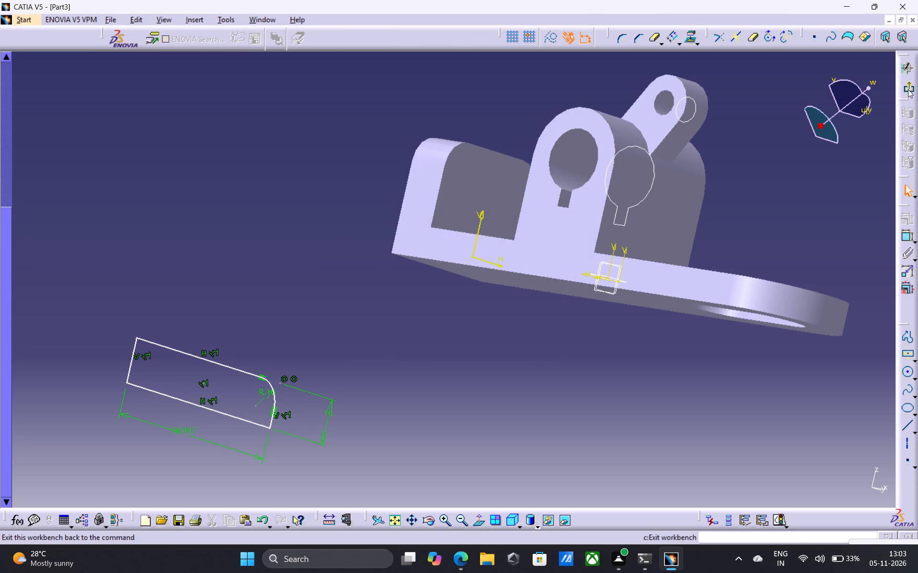
Round the rectangle's upper left corner with a 10 mm radius.
{"action": "left_click", "coordinate": [624, 36]}
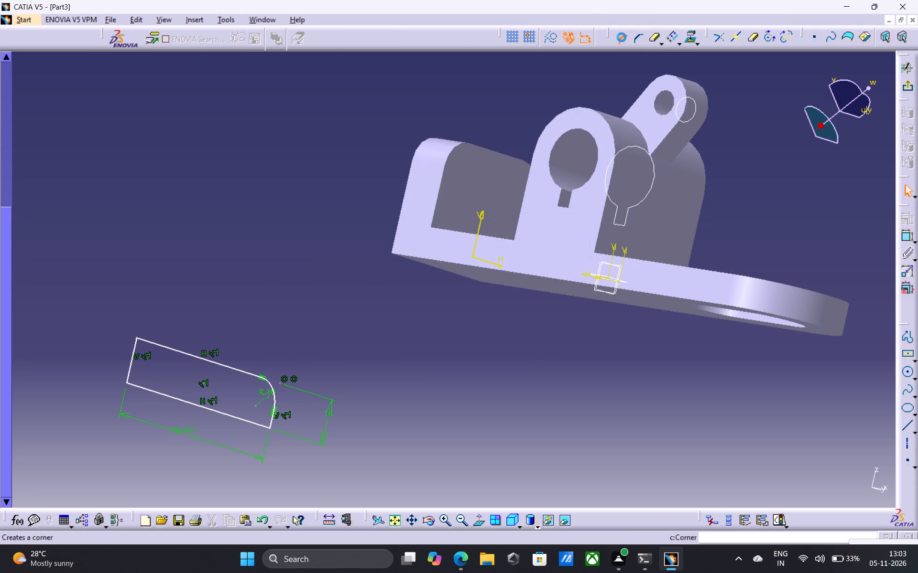
{"action": "left_click", "coordinate": [132, 356]}
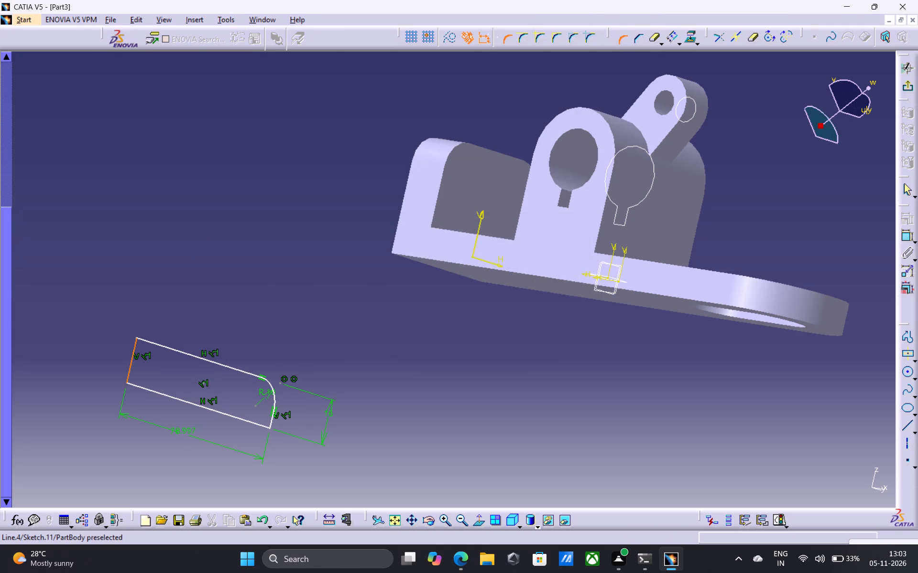
{"action": "left_click", "coordinate": [157, 344]}
{"action": "key", "text": "Tab"}
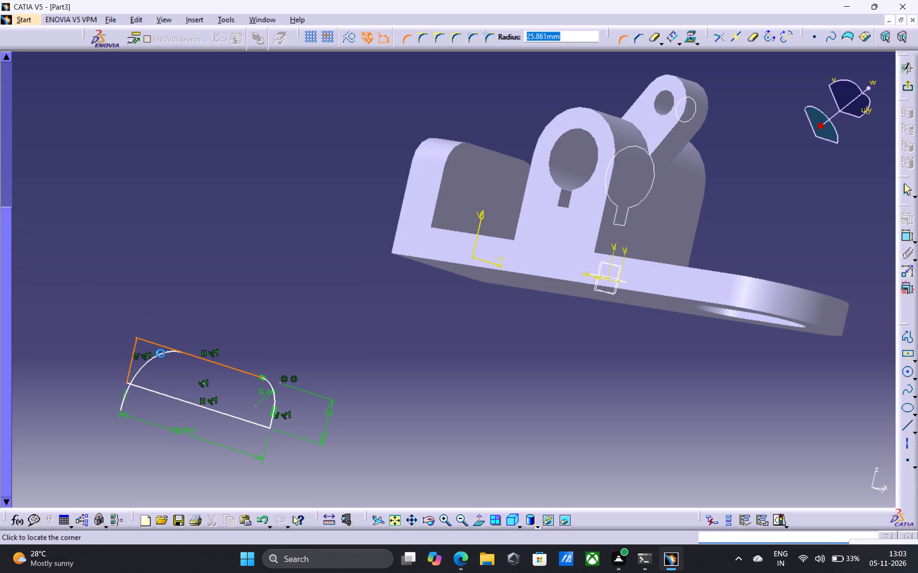
{"action": "key", "text": "Tab"}
{"action": "type", "text": "10"}
{"action": "key", "text": "Return"}
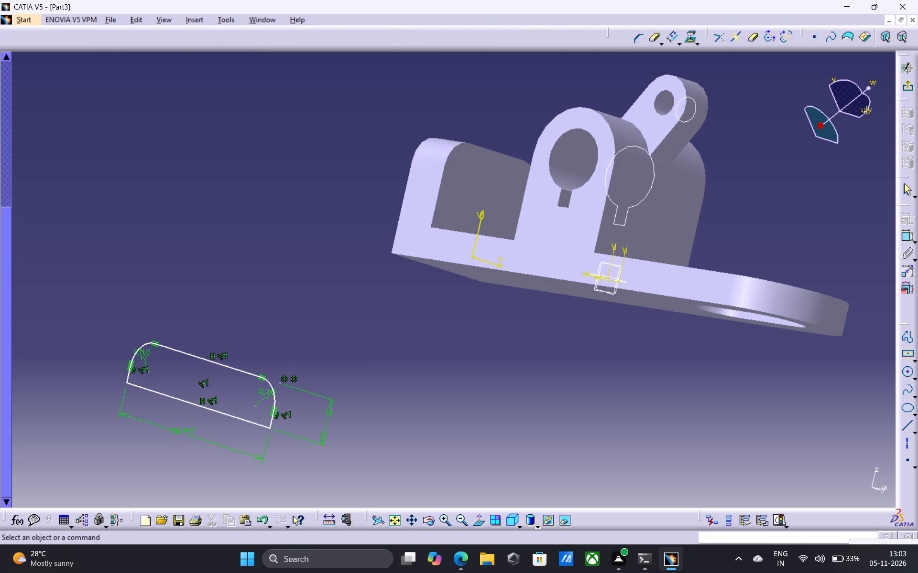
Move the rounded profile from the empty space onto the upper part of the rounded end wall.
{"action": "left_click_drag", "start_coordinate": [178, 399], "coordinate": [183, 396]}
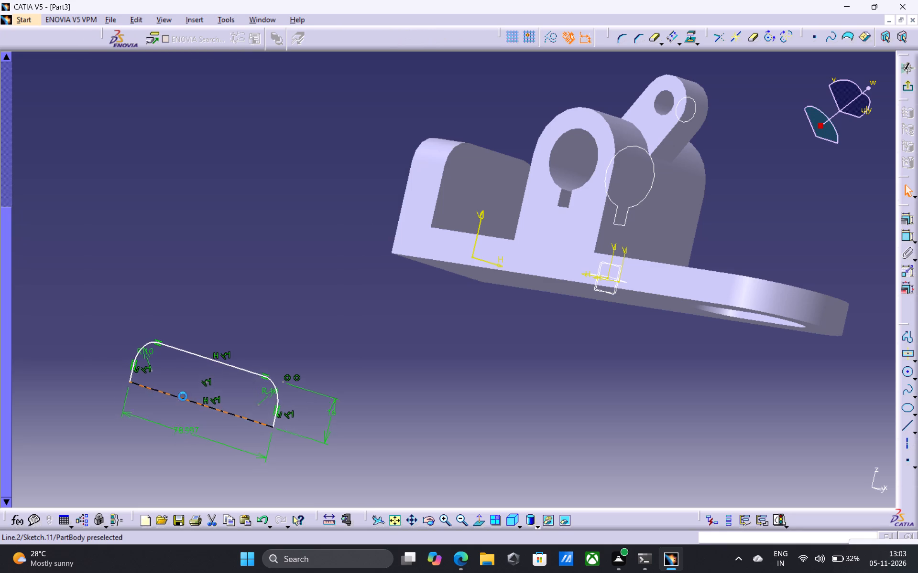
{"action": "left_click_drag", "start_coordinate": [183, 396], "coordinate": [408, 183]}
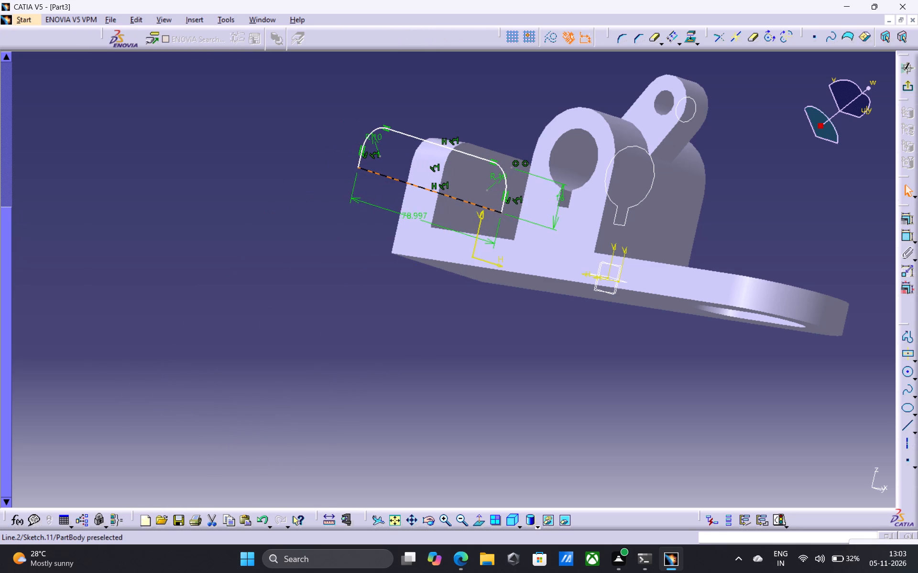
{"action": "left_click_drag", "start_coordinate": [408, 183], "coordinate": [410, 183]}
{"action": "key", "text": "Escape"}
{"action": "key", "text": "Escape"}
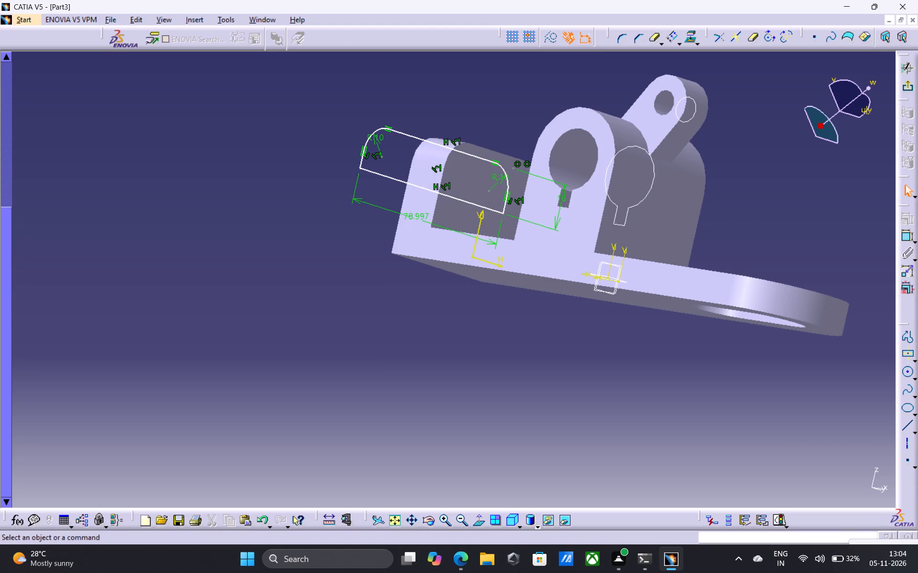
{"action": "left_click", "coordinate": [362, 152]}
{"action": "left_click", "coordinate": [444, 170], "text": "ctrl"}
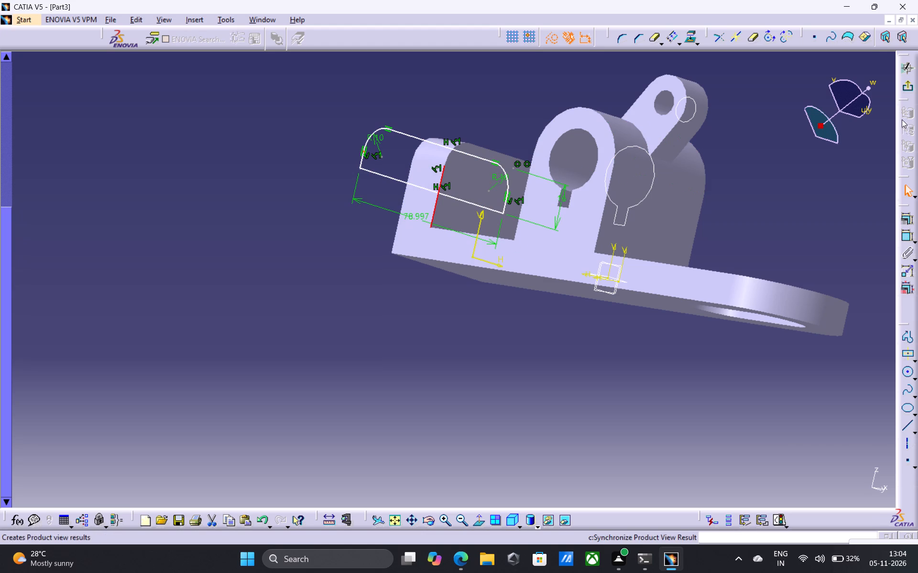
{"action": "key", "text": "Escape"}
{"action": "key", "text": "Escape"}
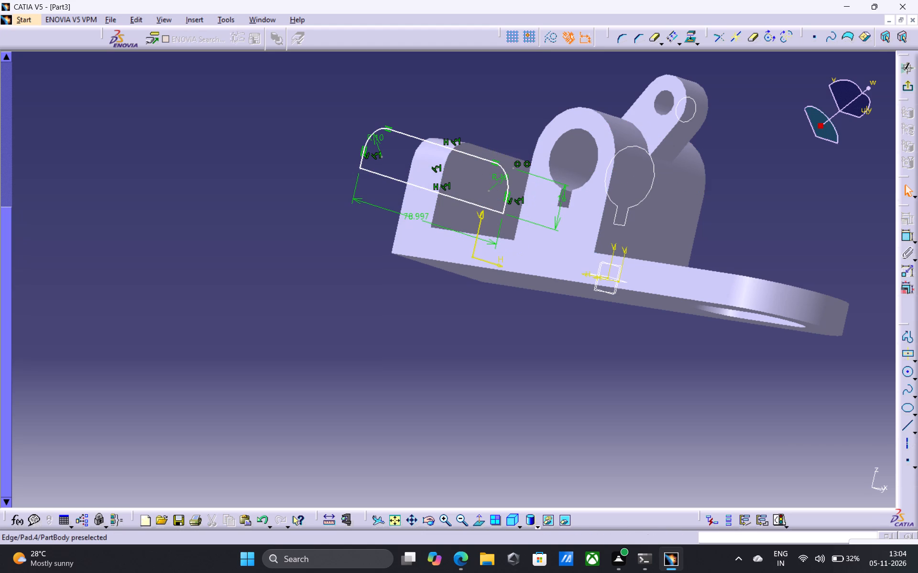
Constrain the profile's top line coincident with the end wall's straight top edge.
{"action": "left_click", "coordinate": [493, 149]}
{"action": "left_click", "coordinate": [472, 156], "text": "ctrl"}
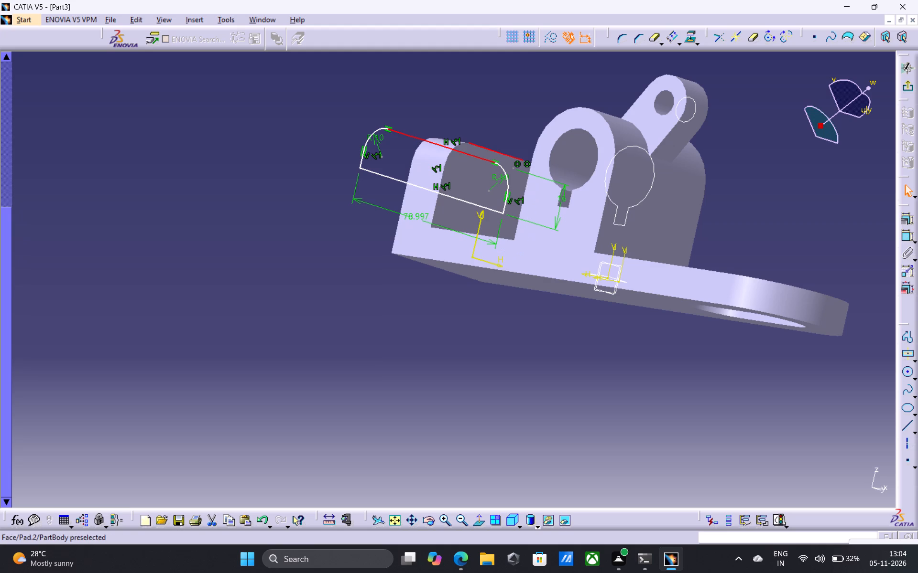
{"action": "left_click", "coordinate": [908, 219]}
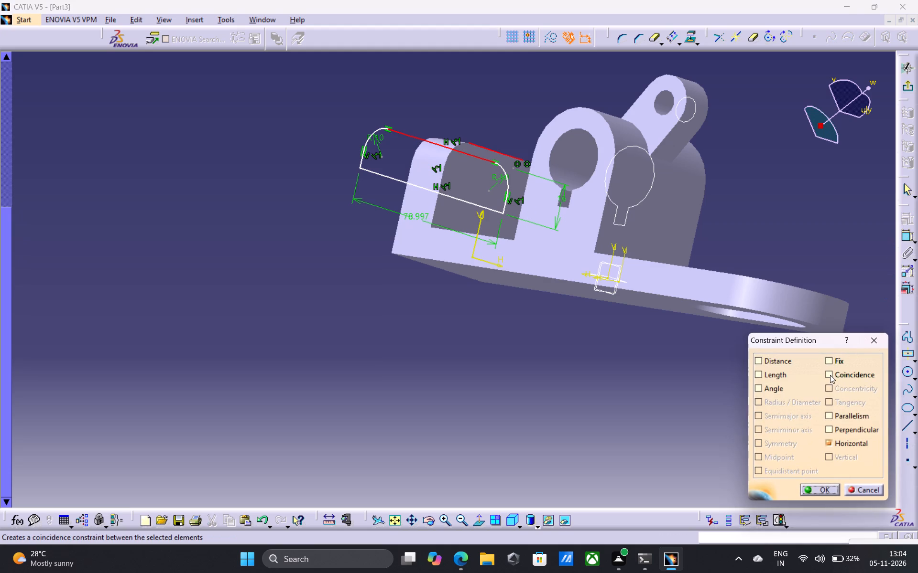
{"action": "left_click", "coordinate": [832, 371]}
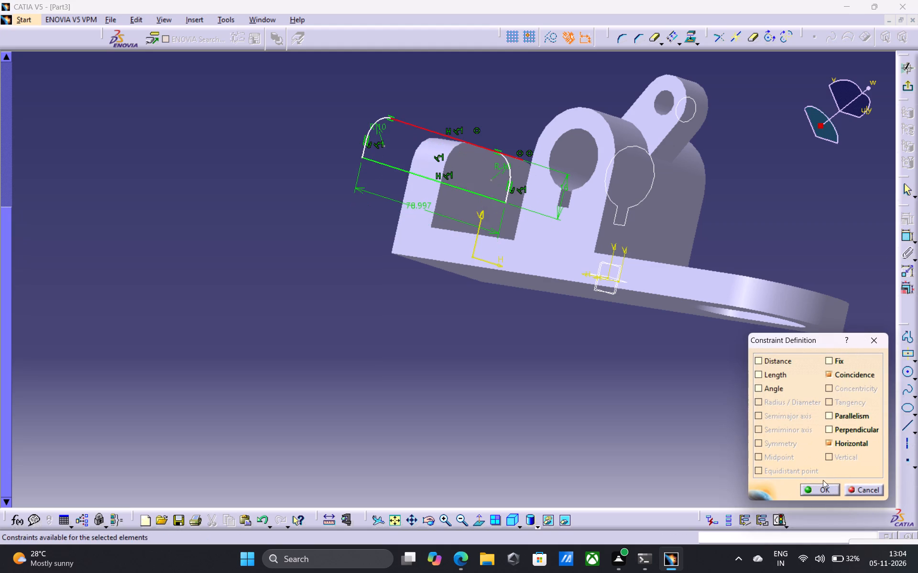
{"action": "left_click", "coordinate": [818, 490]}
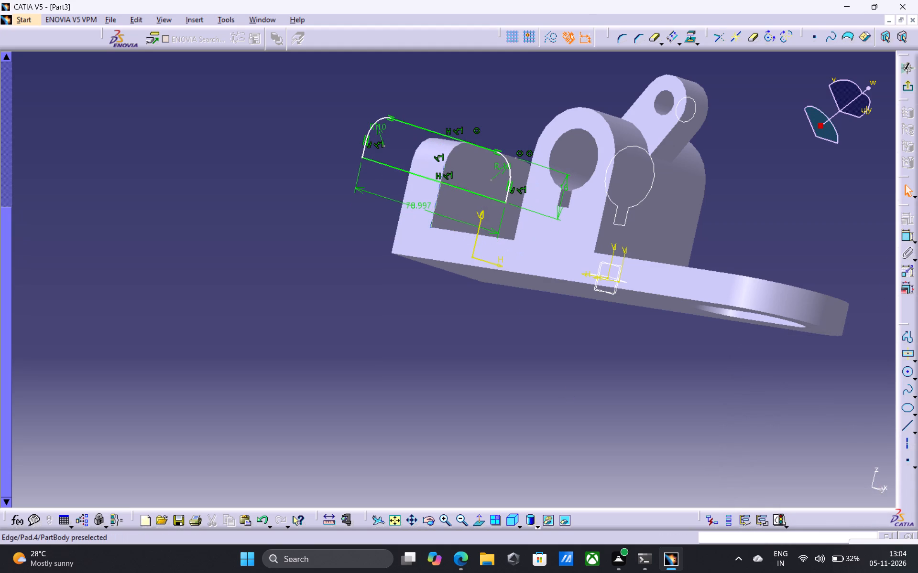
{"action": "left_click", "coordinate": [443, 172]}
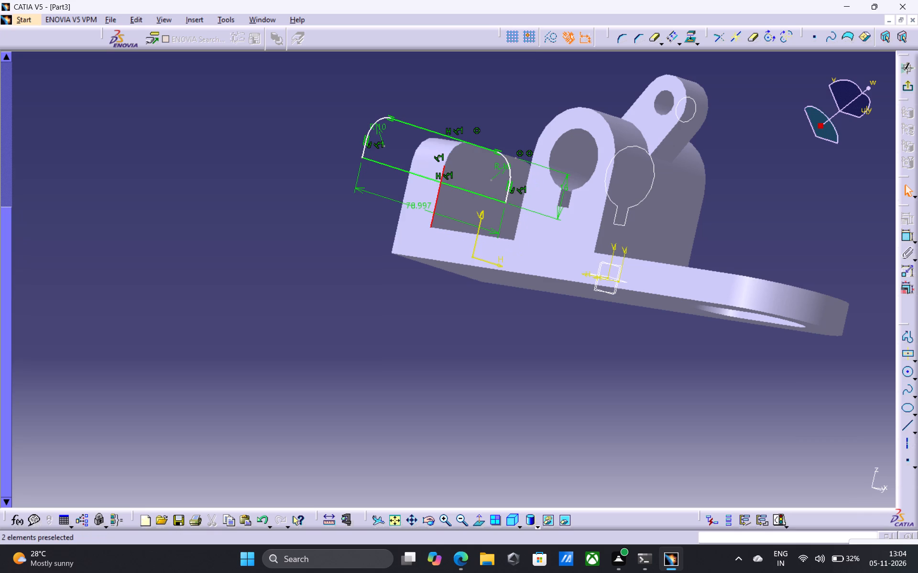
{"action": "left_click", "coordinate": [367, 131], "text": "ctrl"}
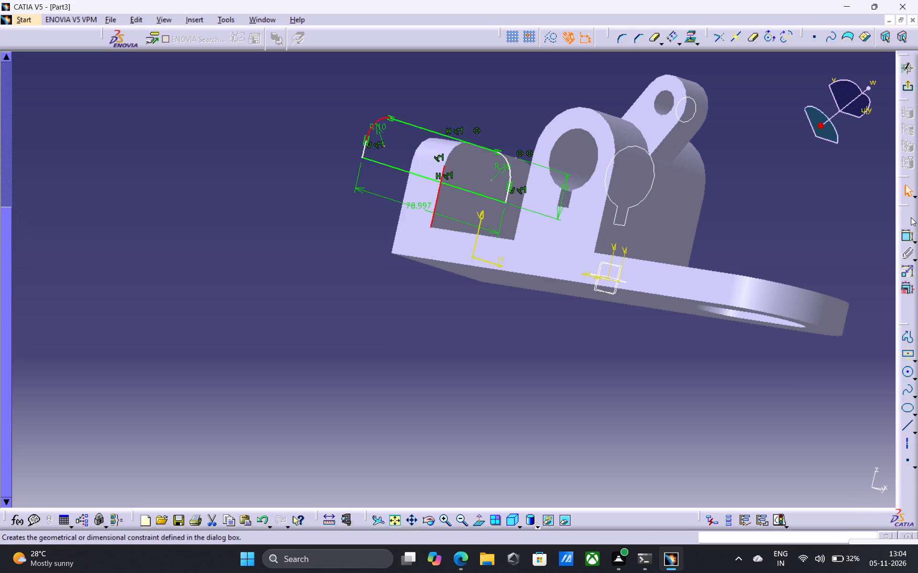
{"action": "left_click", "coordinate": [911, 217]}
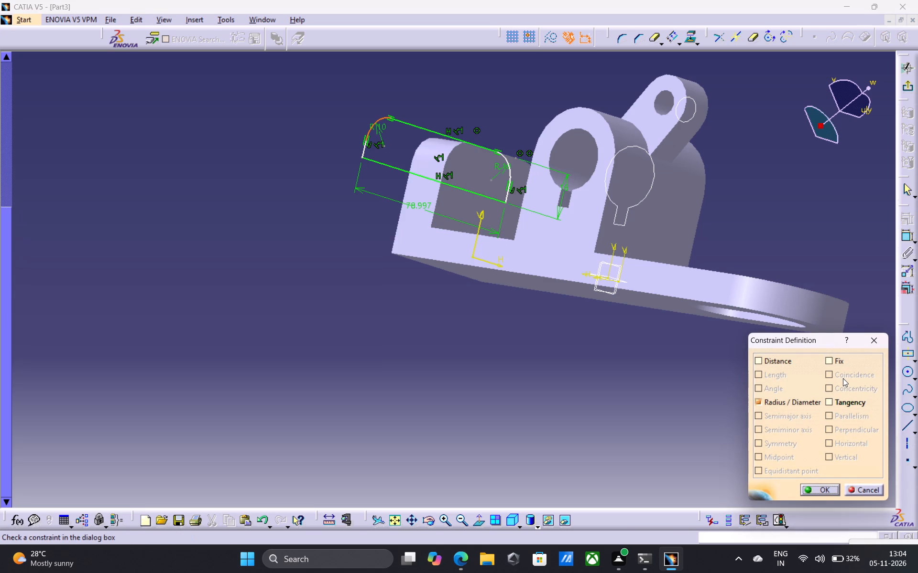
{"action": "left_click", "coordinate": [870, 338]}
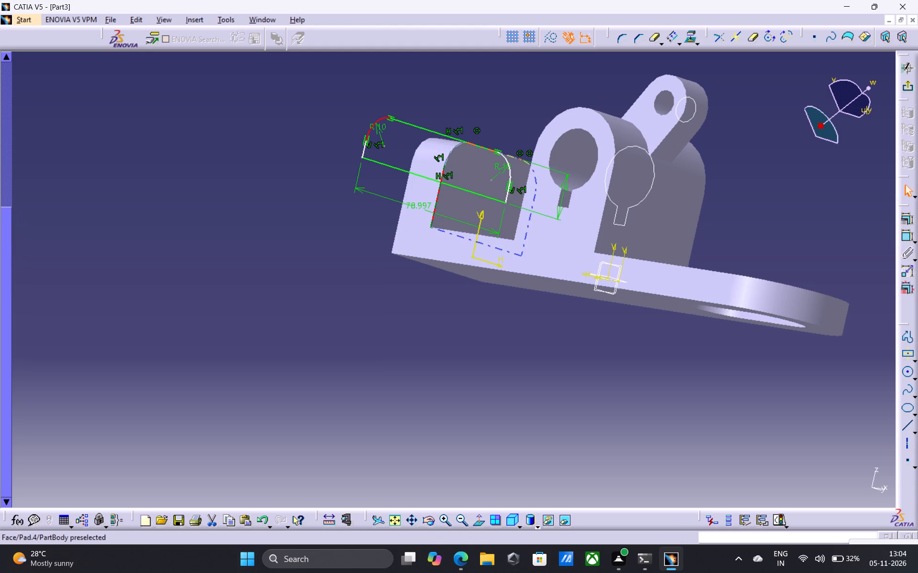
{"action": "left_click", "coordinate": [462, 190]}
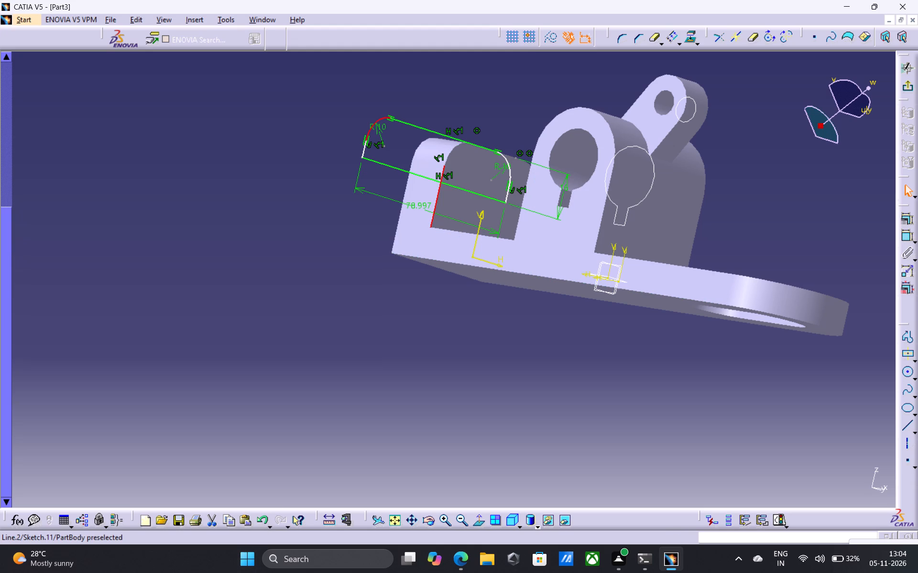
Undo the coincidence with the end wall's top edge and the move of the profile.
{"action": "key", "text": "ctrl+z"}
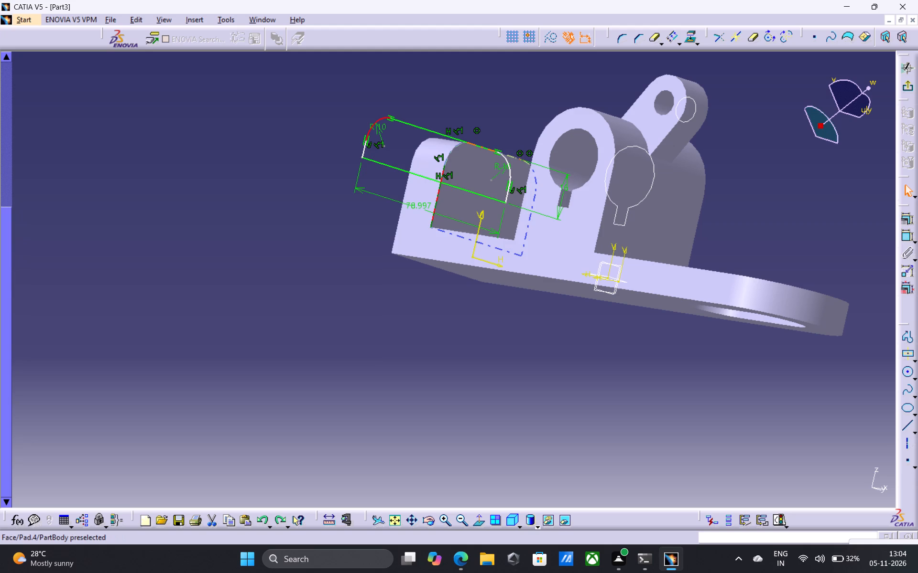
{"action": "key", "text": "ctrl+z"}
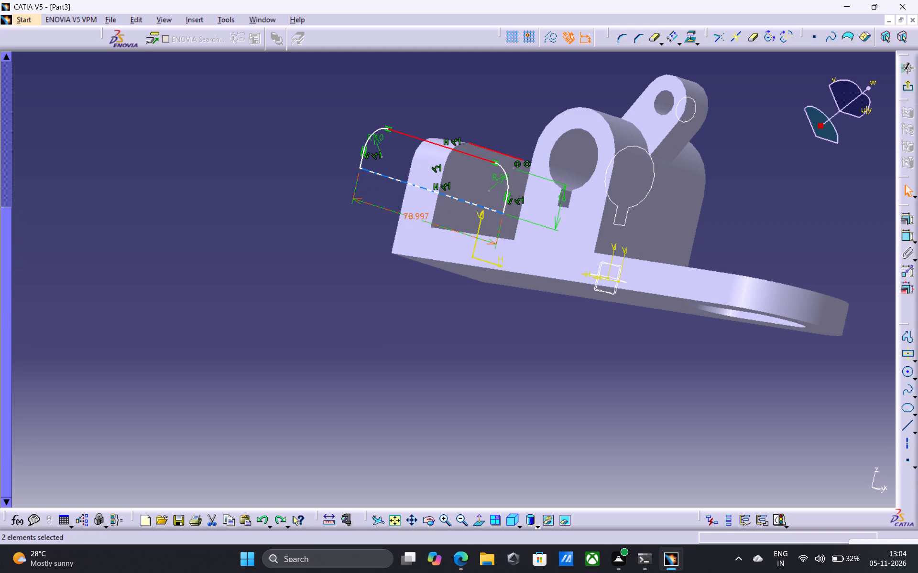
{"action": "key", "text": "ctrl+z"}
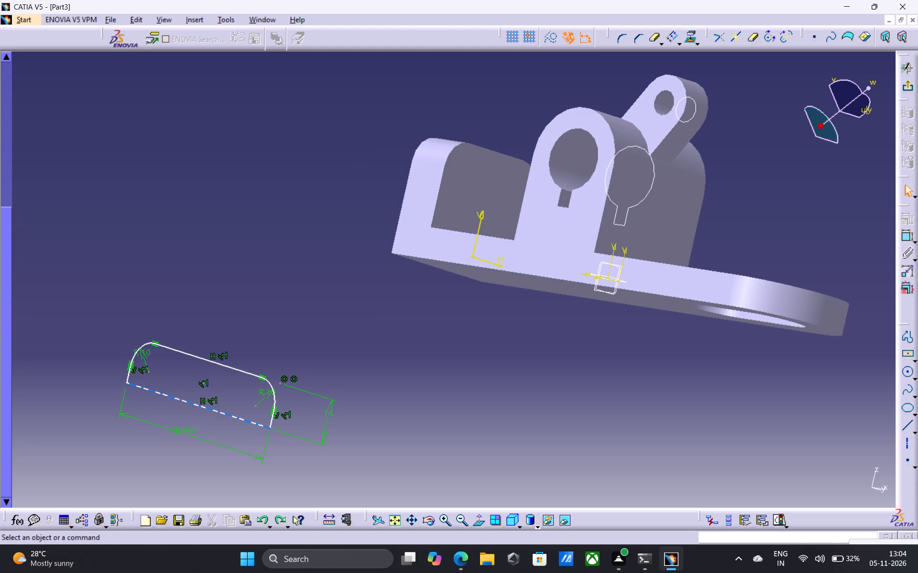
Move the rounded profile onto the end wall, with its top line just above the wall's top edge.
{"action": "left_click_drag", "start_coordinate": [207, 408], "coordinate": [479, 184]}
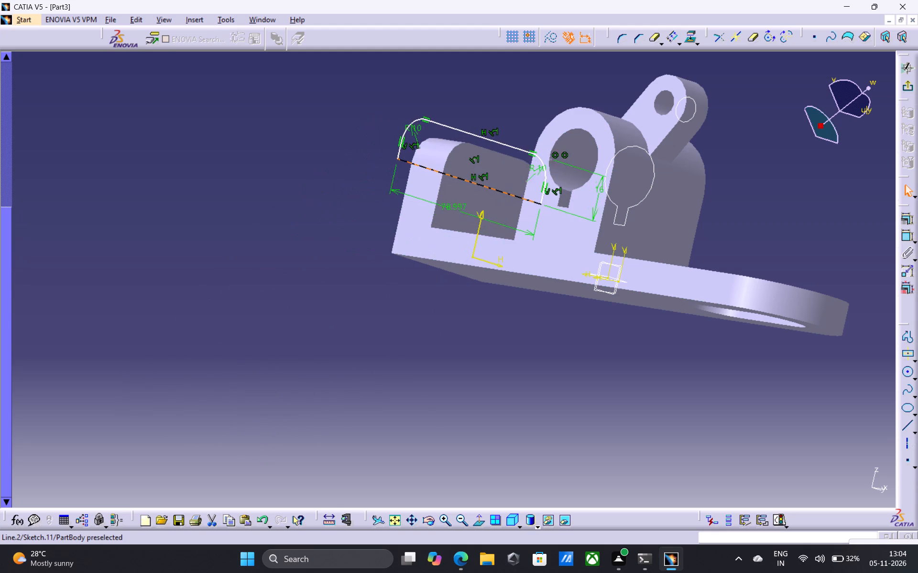
Move the rounded profile down onto the end wall and make its short vertical side coincident with the wall's vertical side edge.
{"action": "left_click_drag", "start_coordinate": [479, 184], "coordinate": [525, 220]}
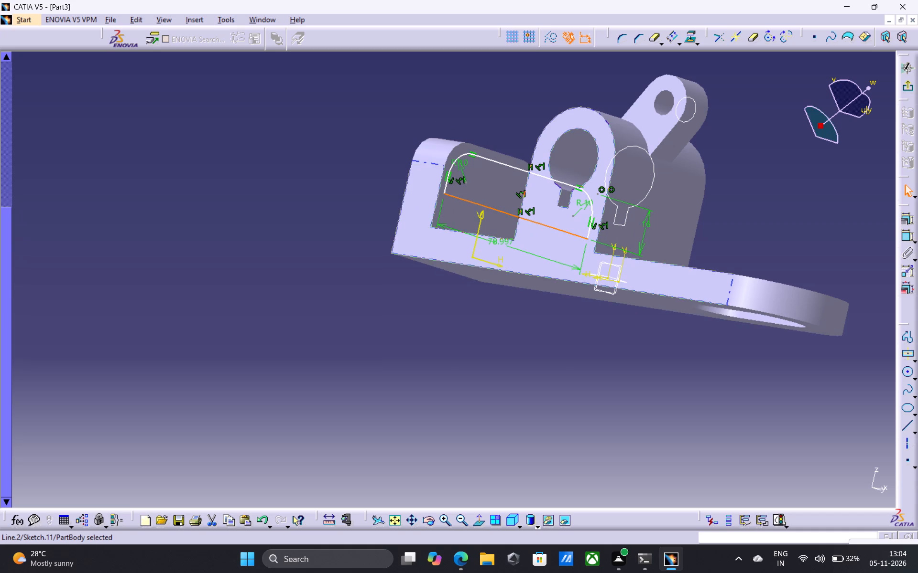
{"action": "left_click", "coordinate": [437, 202], "text": "ctrl"}
{"action": "key", "text": "Escape"}
{"action": "key", "text": "Escape"}
{"action": "key", "text": "Escape"}
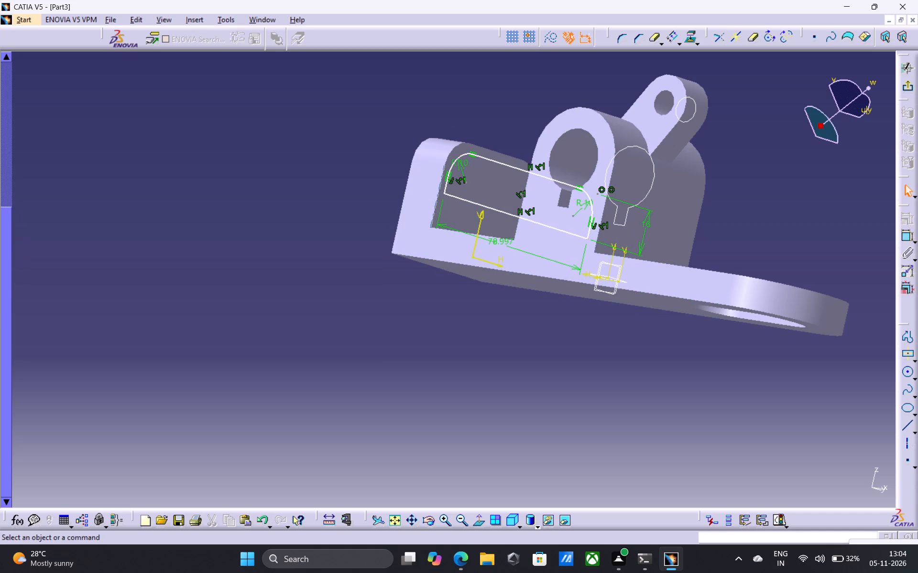
{"action": "left_click", "coordinate": [447, 185]}
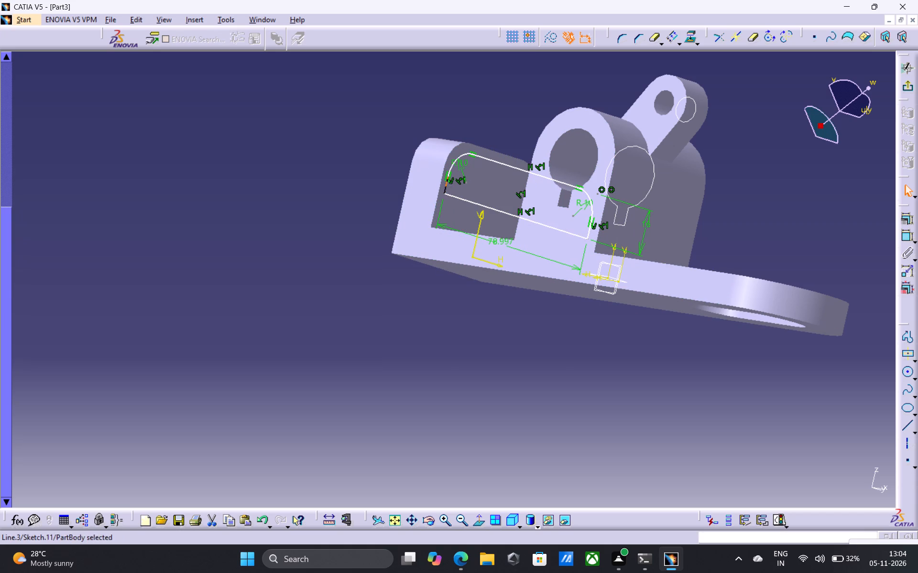
{"action": "left_click", "coordinate": [436, 204], "text": "ctrl"}
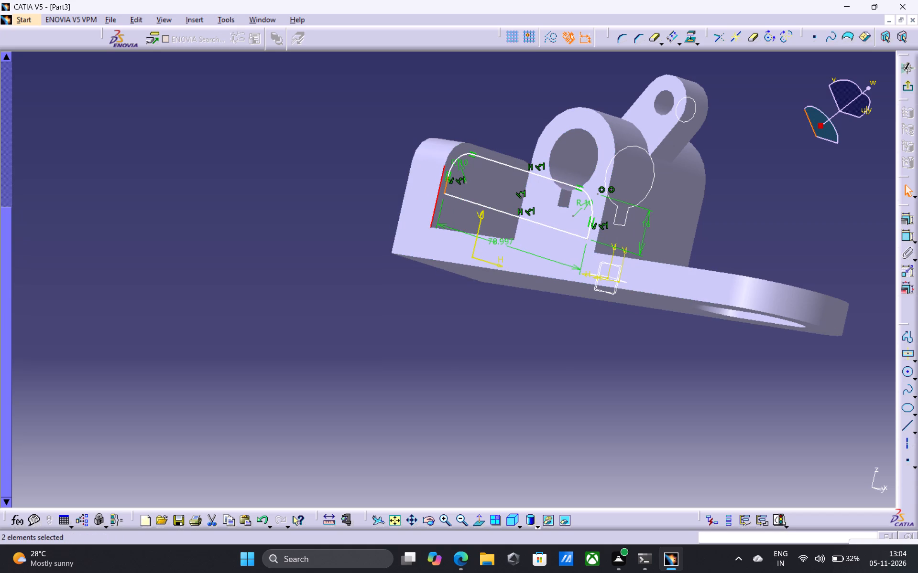
{"action": "left_click", "coordinate": [904, 218]}
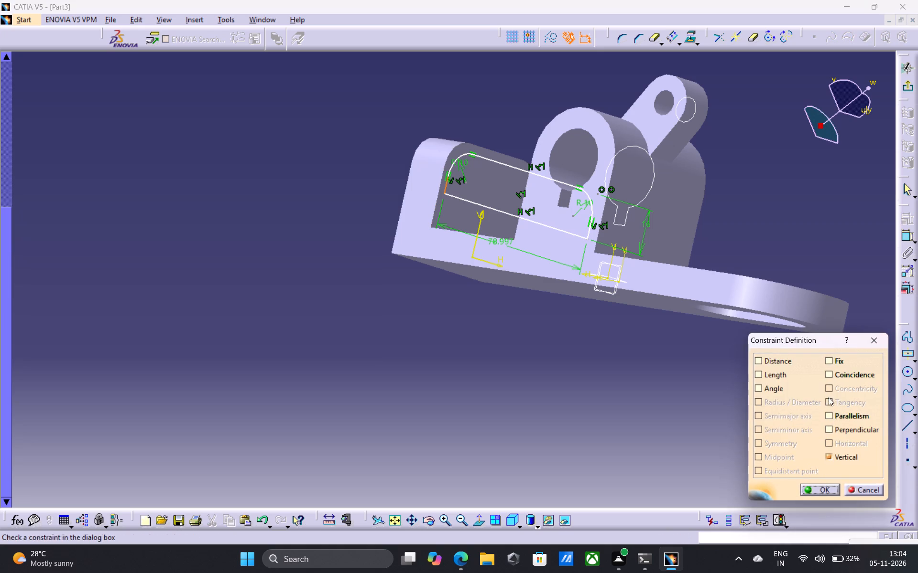
{"action": "left_click", "coordinate": [830, 375]}
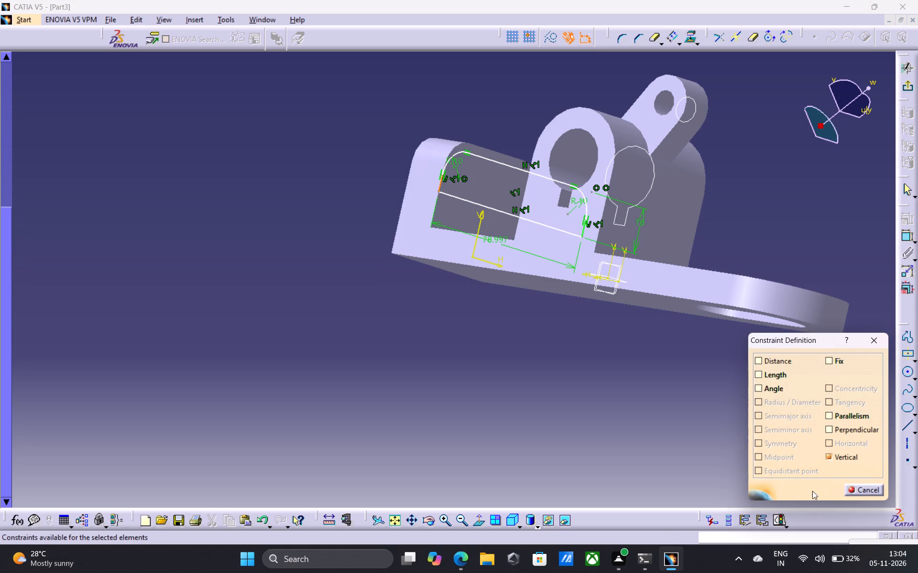
{"action": "left_click", "coordinate": [812, 491]}
Constrain the profile's top line coincident with the end wall's straight top edge and exit the sketch.
{"action": "left_click", "coordinate": [501, 152]}
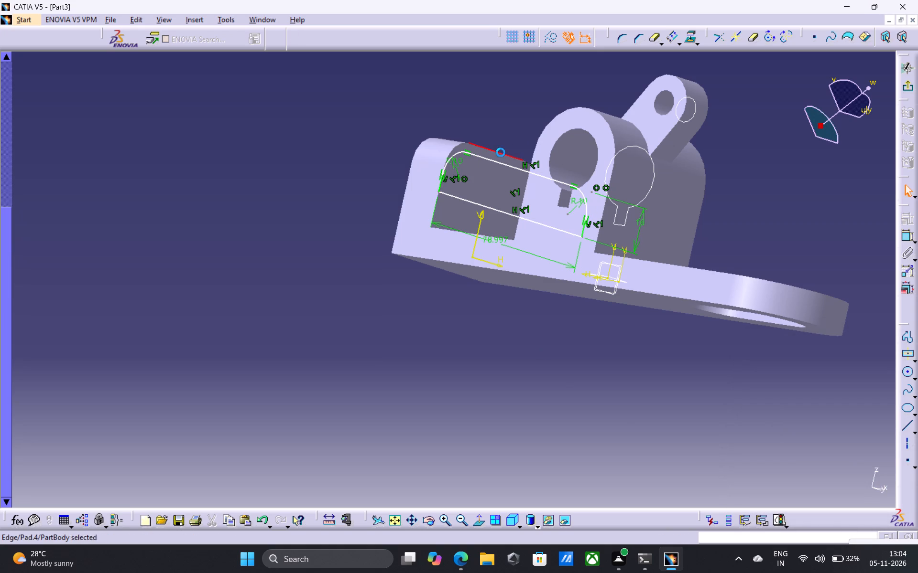
{"action": "left_click", "coordinate": [498, 163], "text": "ctrl"}
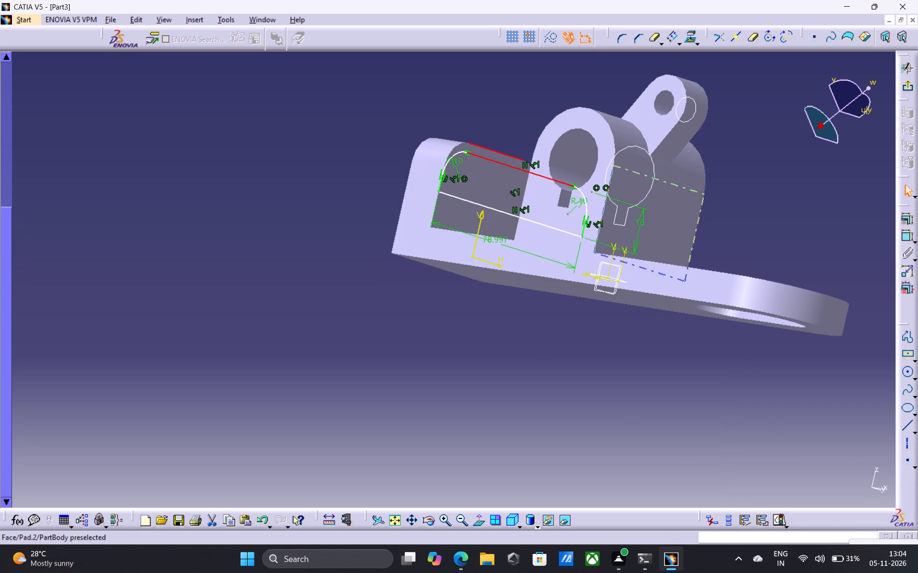
{"action": "left_click", "coordinate": [905, 216]}
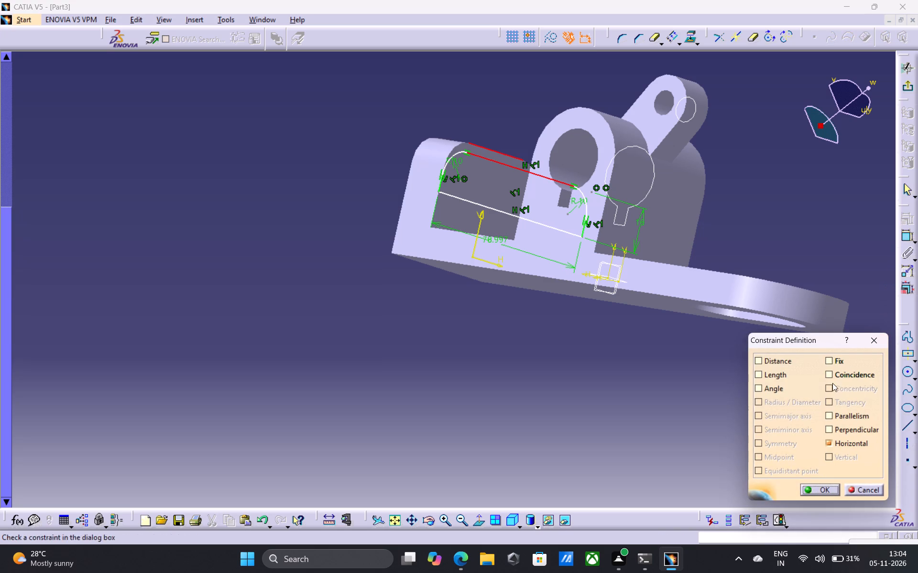
{"action": "left_click", "coordinate": [829, 370]}
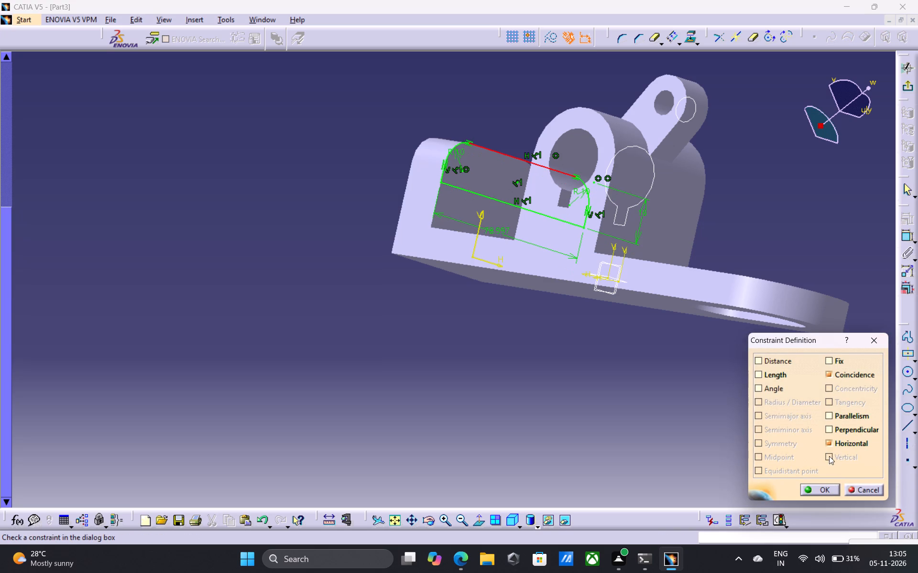
{"action": "left_click", "coordinate": [825, 492]}
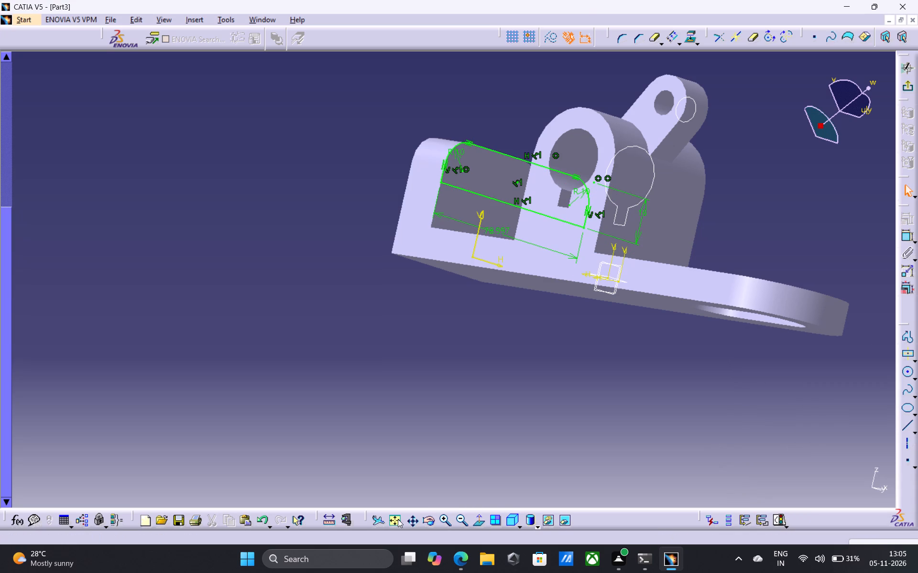
{"action": "left_click", "coordinate": [907, 88]}
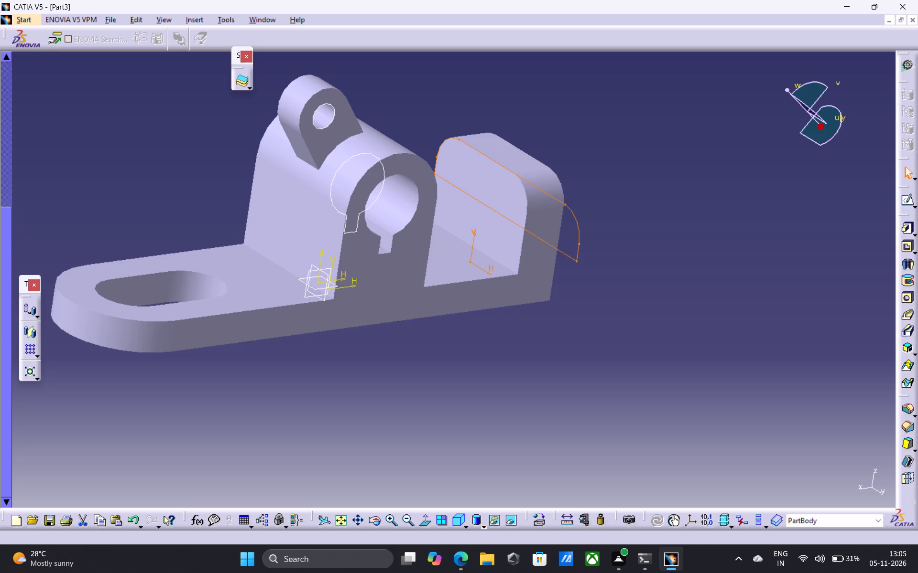
Reopen the rounded profile sketch, set its overall width to 50 mm, and exit the sketch.
{"action": "double_click", "coordinate": [570, 255]}
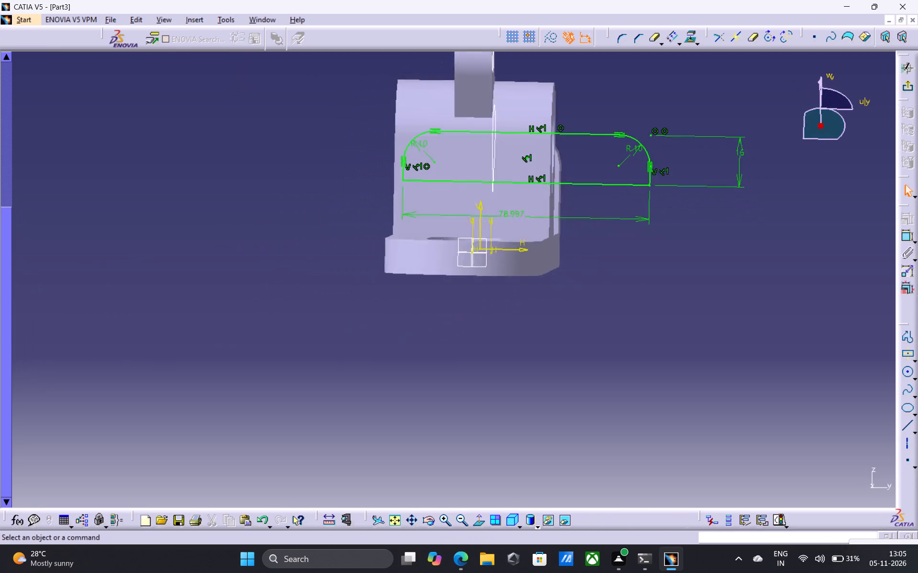
{"action": "double_click", "coordinate": [512, 213]}
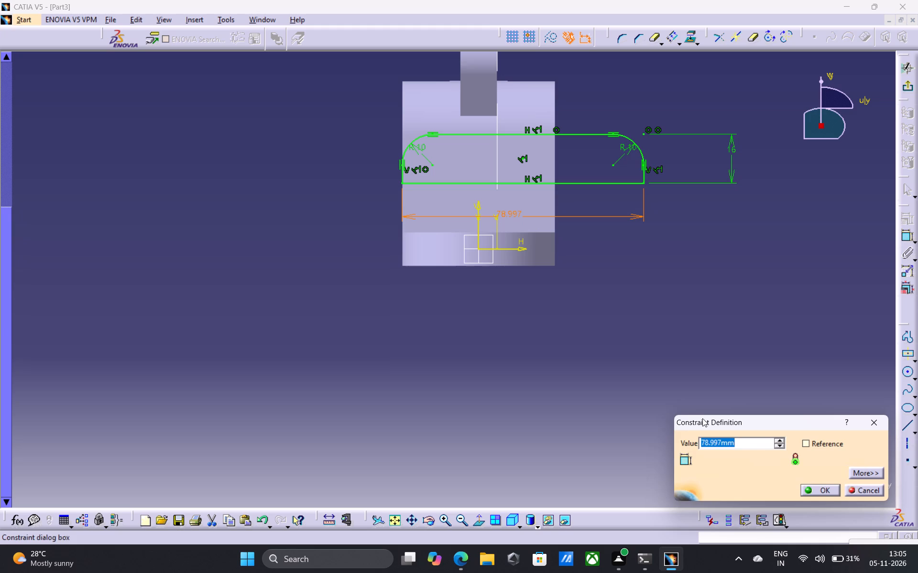
{"action": "left_click", "coordinate": [718, 439]}
{"action": "key", "text": "Right"}
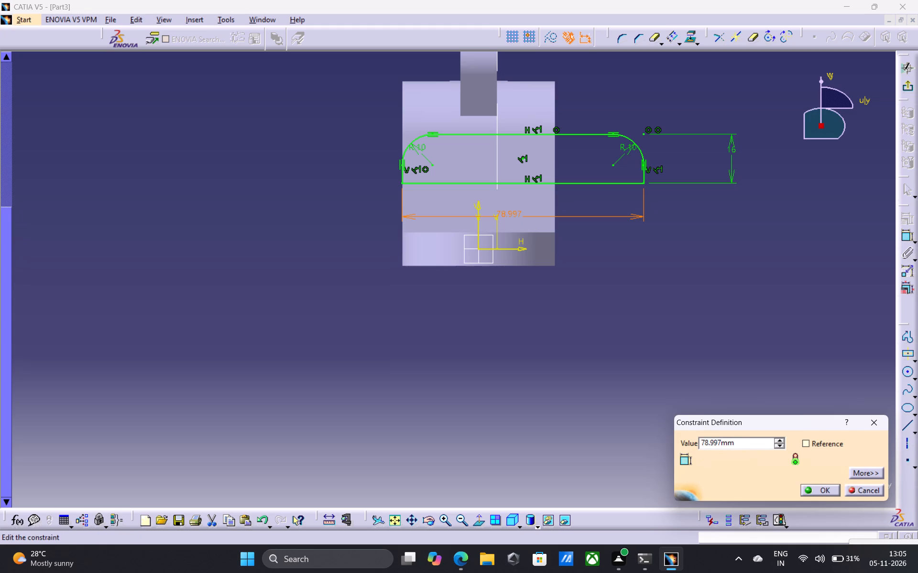
{"action": "key", "text": "BackSpace"}
{"action": "key", "text": "BackSpace"}
{"action": "key", "text": "BackSpace"}
{"action": "key", "text": "BackSpace"}
{"action": "key", "text": "BackSpace"}
{"action": "key", "text": "BackSpace"}
{"action": "key", "text": "BackSpace"}
{"action": "key", "text": "BackSpace"}
{"action": "key", "text": "BackSpace"}
{"action": "key", "text": "BackSpace"}
{"action": "key", "text": "BackSpace"}
{"action": "key", "text": "BackSpace"}
{"action": "key", "text": "BackSpace"}
{"action": "type", "text": "50"}
{"action": "key", "text": "Return"}
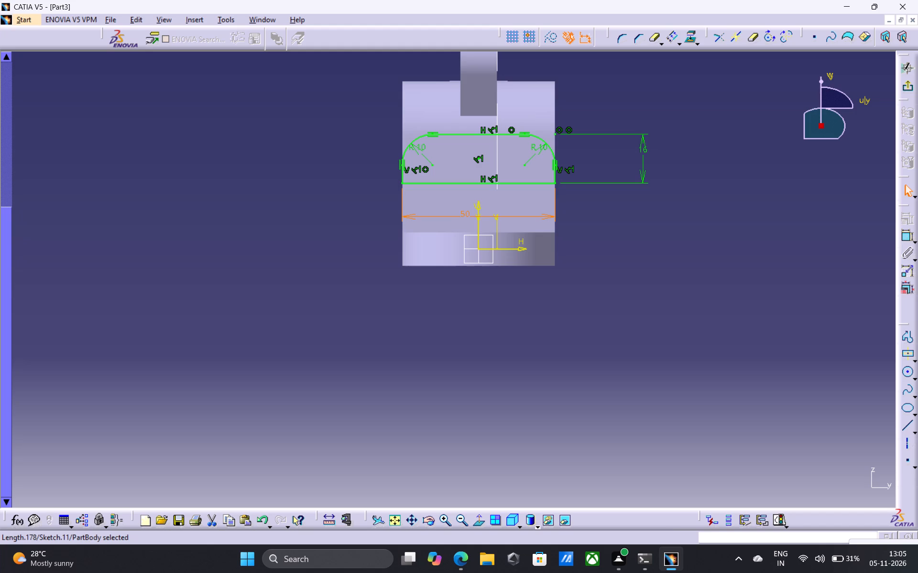
{"action": "left_click", "coordinate": [907, 83]}
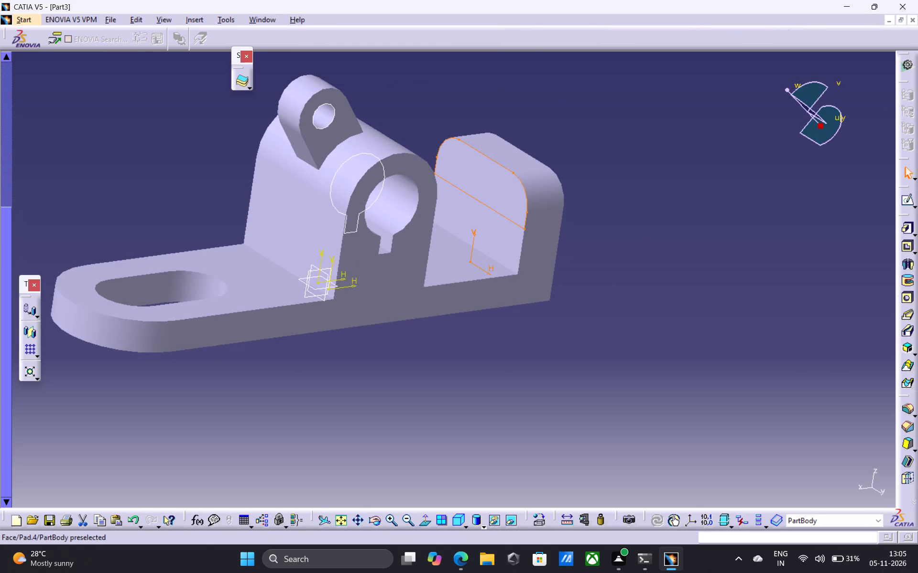
Cut a pocket from the rounded profile into the end wall, using a Dimension limit with a depth of 5 mm.
{"action": "left_click", "coordinate": [905, 245]}
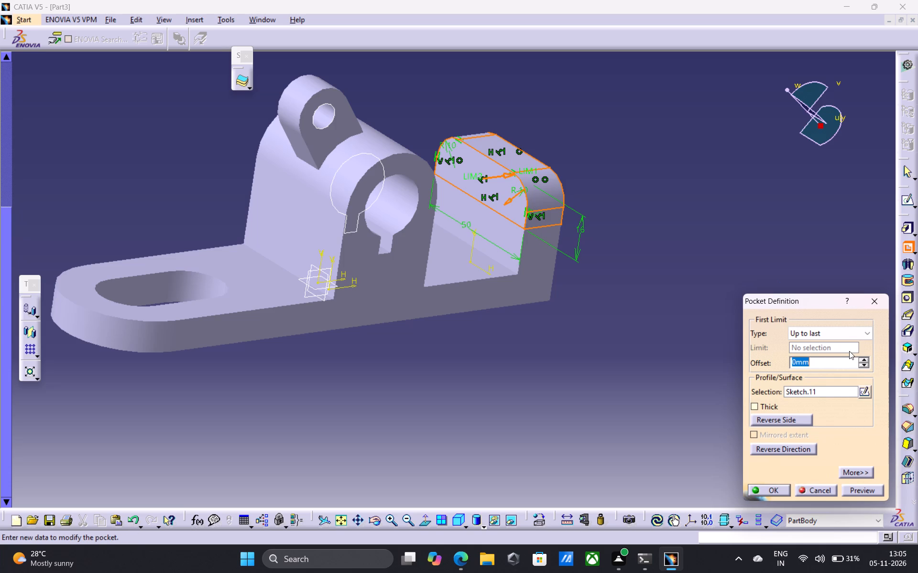
{"action": "left_click", "coordinate": [866, 334]}
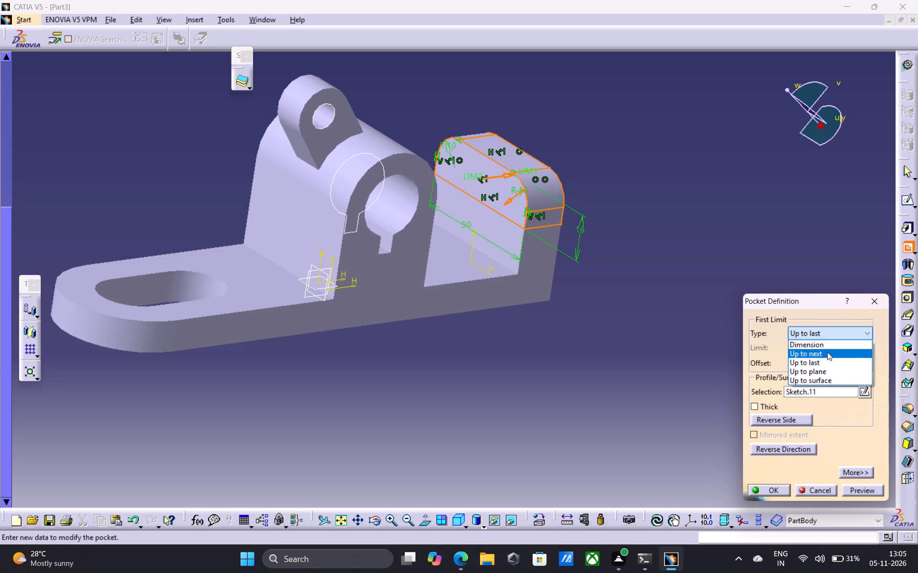
{"action": "left_click", "coordinate": [823, 344]}
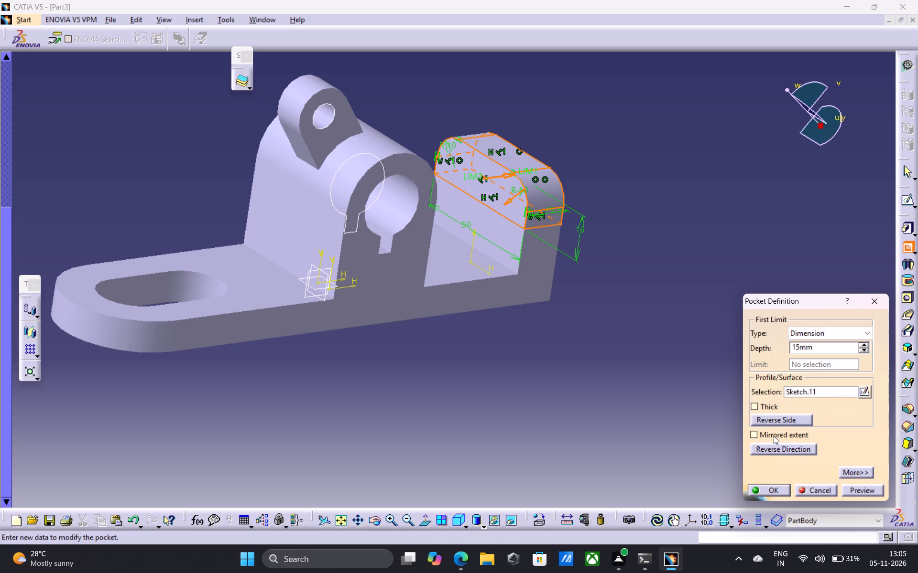
{"action": "left_click", "coordinate": [795, 346]}
{"action": "key", "text": "BackSpace"}
{"action": "left_click", "coordinate": [865, 490]}
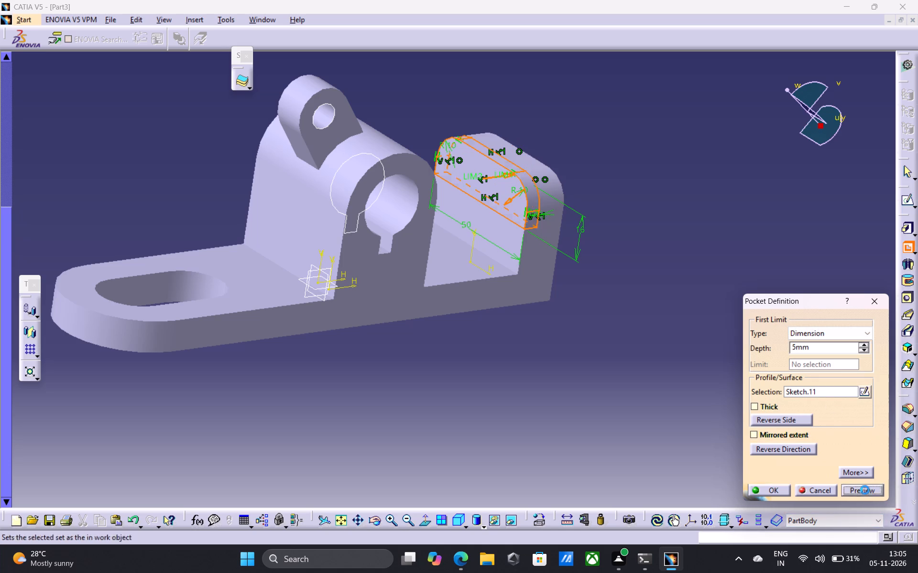
{"action": "left_click", "coordinate": [765, 492]}
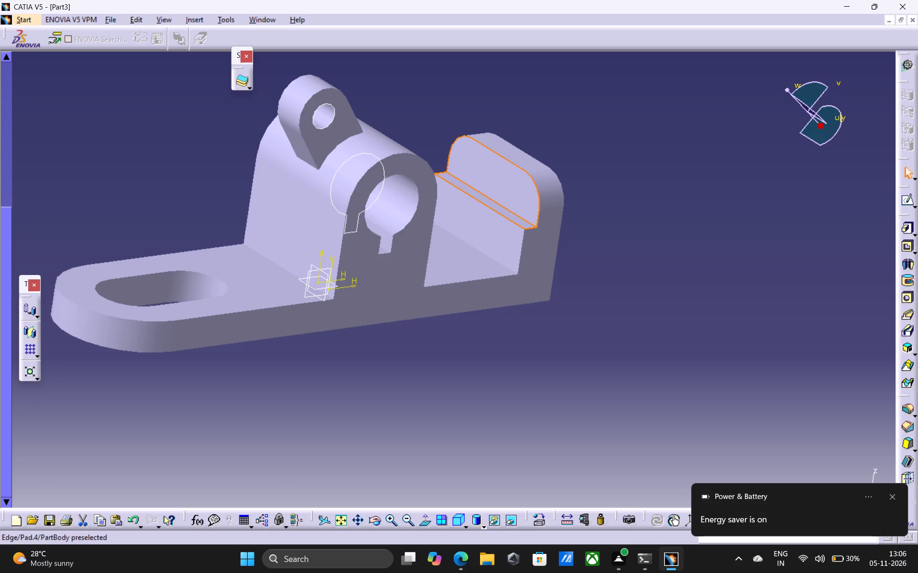
Start a sketch on the end wall's recessed face and draw two small circles, one near each rounded corner.
{"action": "left_click", "coordinate": [508, 198]}
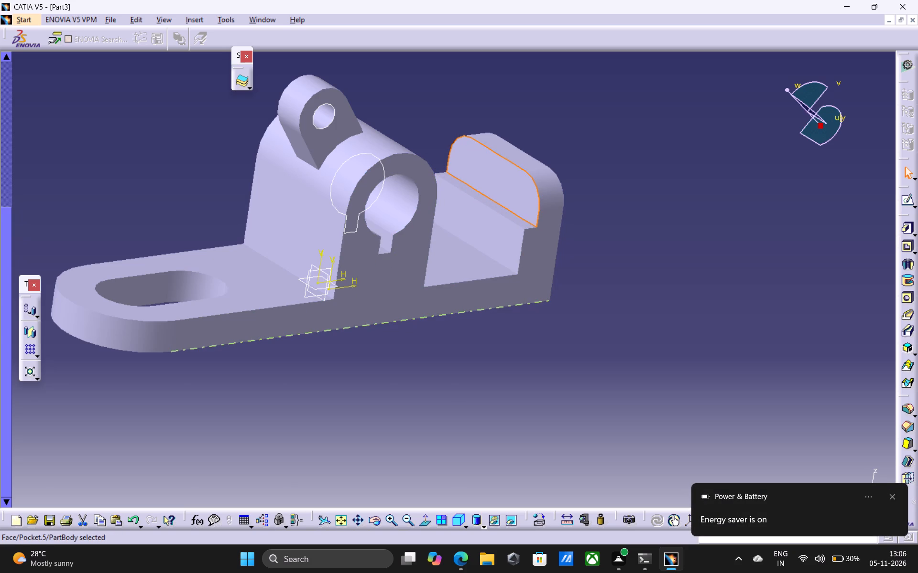
{"action": "left_click", "coordinate": [905, 195]}
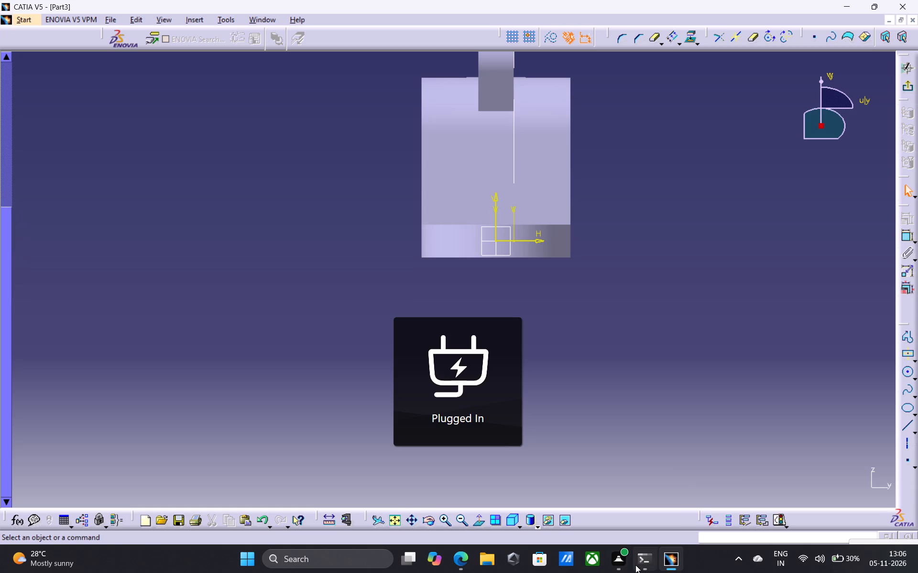
{"action": "left_click", "coordinate": [429, 520]}
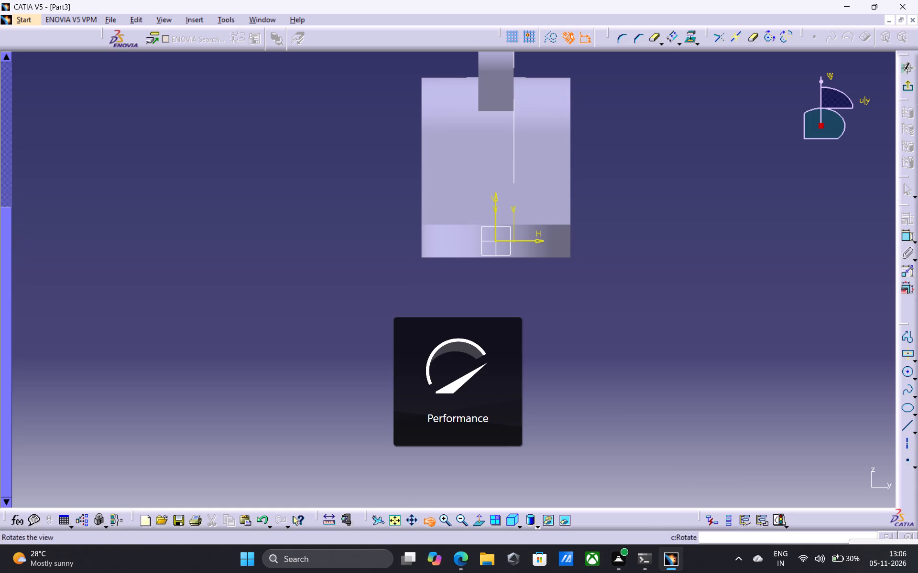
{"action": "left_click_drag", "start_coordinate": [328, 318], "coordinate": [458, 431]}
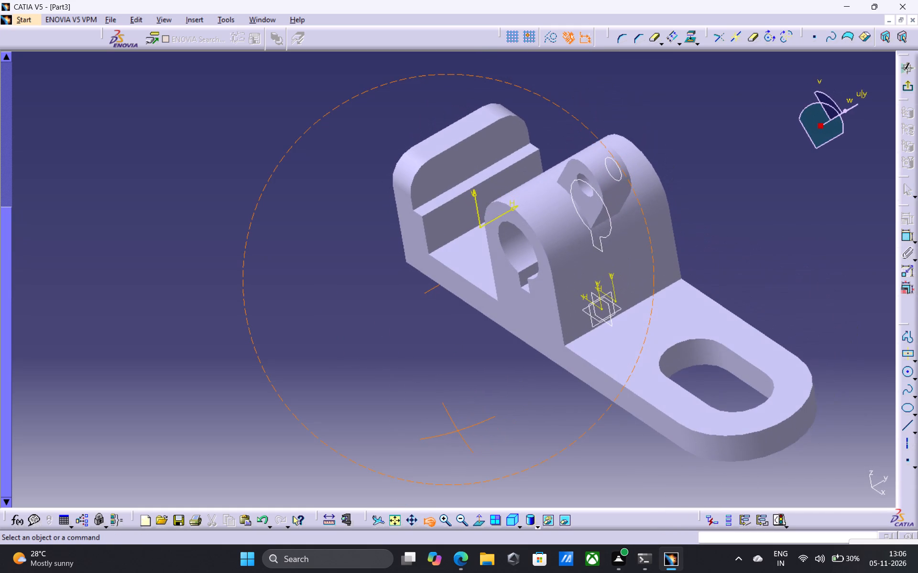
{"action": "left_click", "coordinate": [907, 372]}
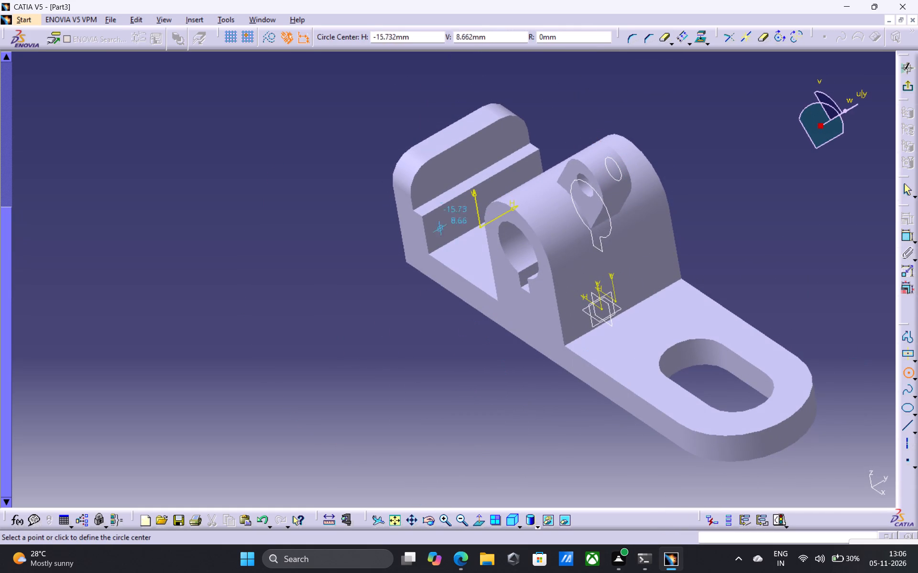
{"action": "left_click", "coordinate": [432, 181]}
{"action": "left_click", "coordinate": [439, 185]}
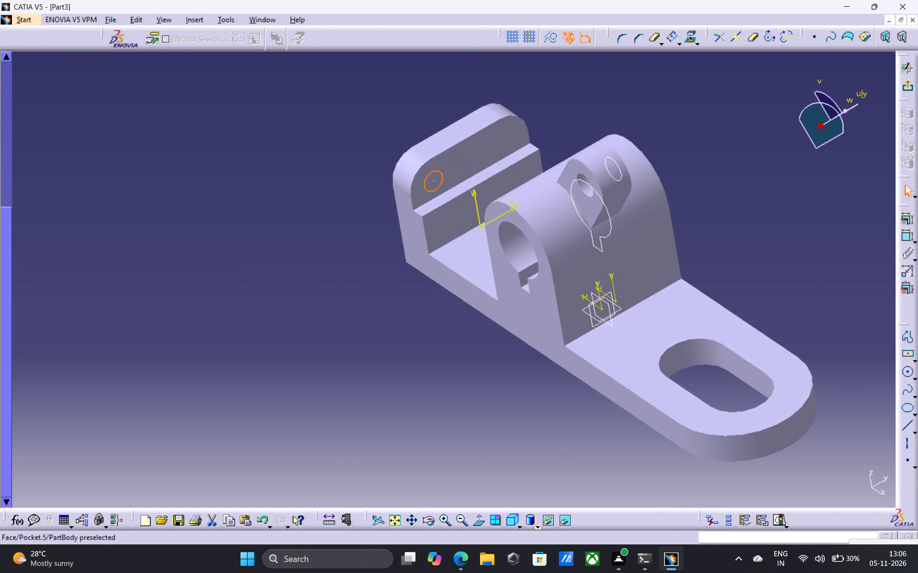
{"action": "left_click", "coordinate": [909, 370]}
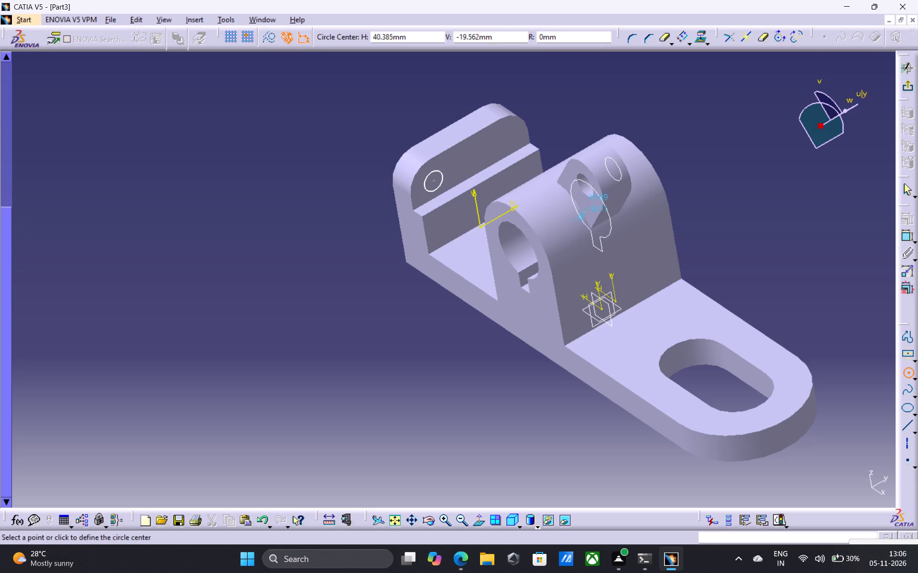
{"action": "left_click", "coordinate": [511, 134]}
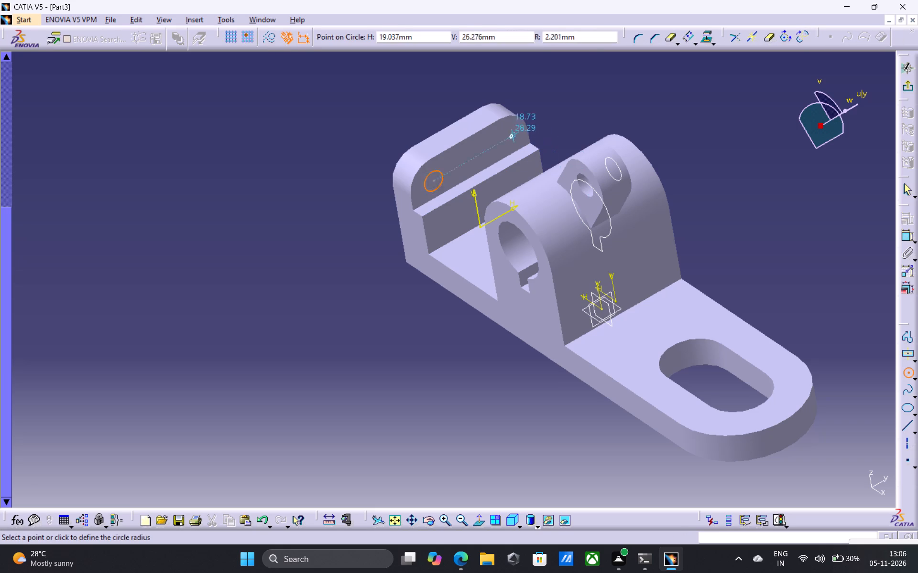
{"action": "left_click", "coordinate": [516, 142]}
{"action": "key", "text": "Escape"}
{"action": "key", "text": "Escape"}
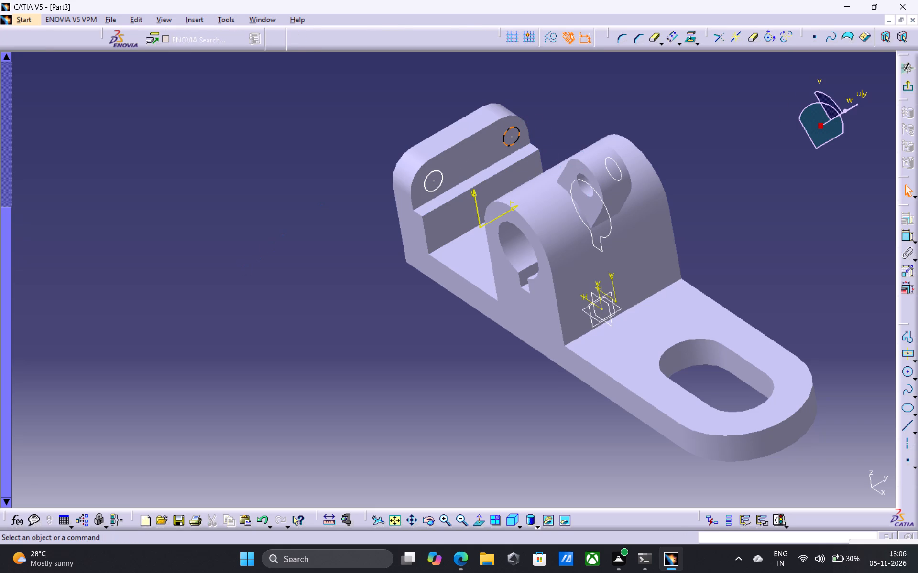
Constrain each of the two small circles concentric with the rounded corner edge of the recessed face nearest to it.
{"action": "left_click", "coordinate": [412, 180]}
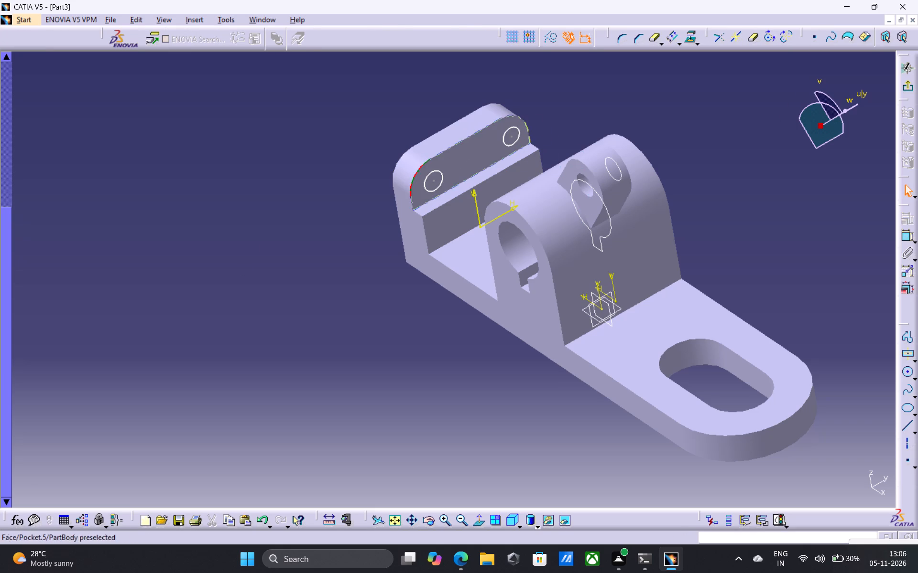
{"action": "left_click", "coordinate": [425, 178], "text": "ctrl"}
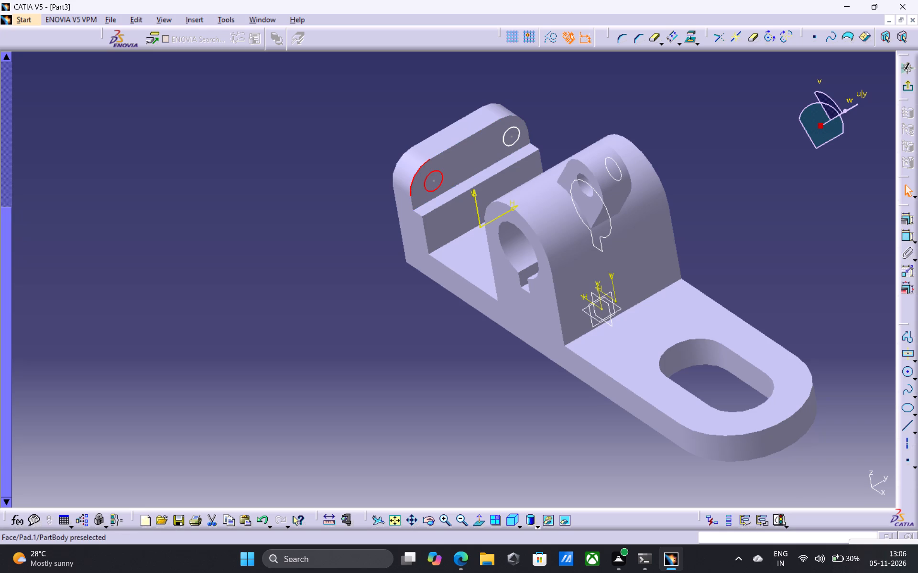
{"action": "left_click", "coordinate": [909, 219]}
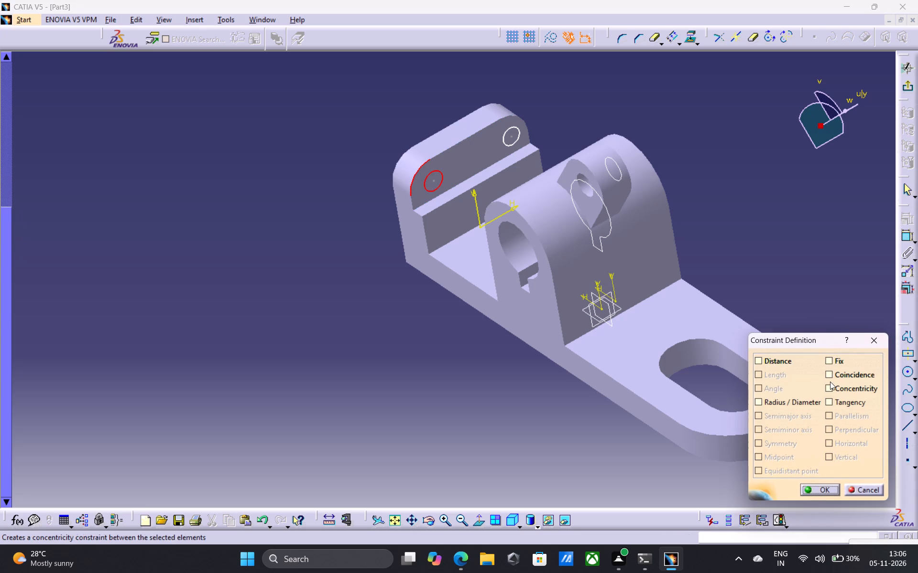
{"action": "left_click", "coordinate": [830, 389]}
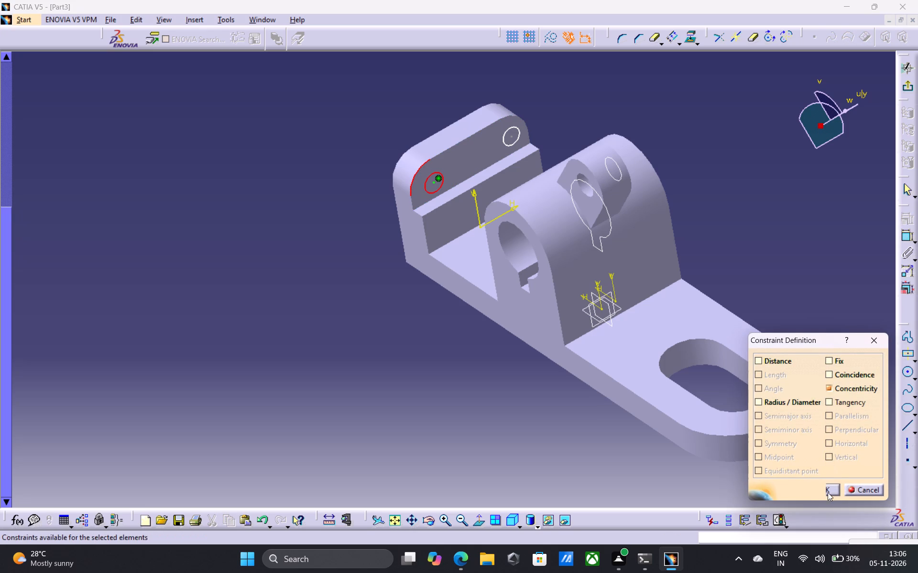
{"action": "left_click", "coordinate": [828, 492]}
{"action": "left_click", "coordinate": [513, 117]}
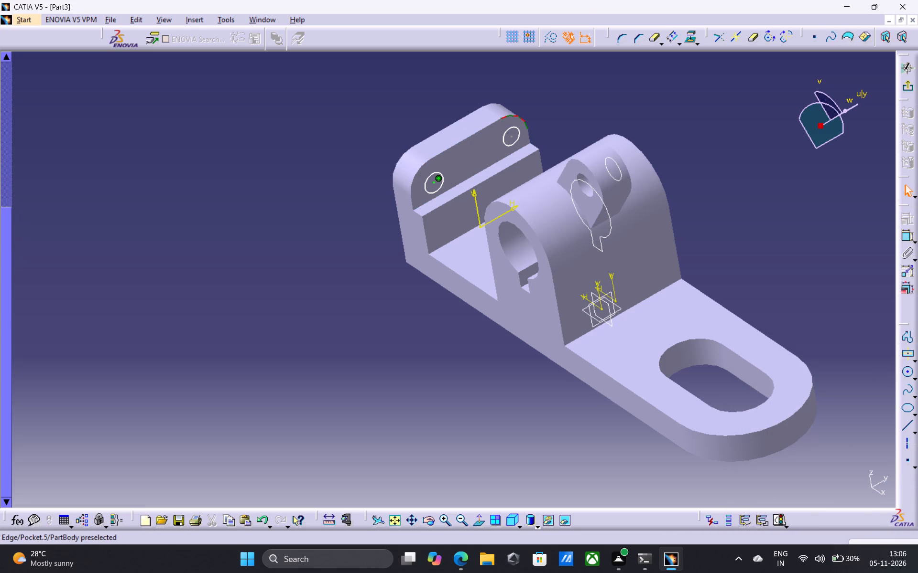
{"action": "left_click", "coordinate": [516, 130], "text": "ctrl"}
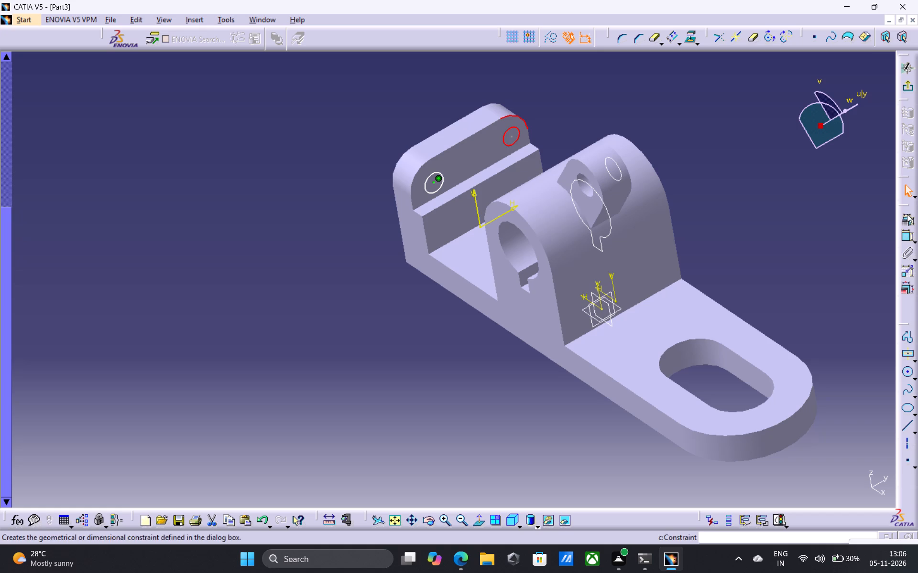
{"action": "left_click", "coordinate": [905, 215]}
{"action": "left_click", "coordinate": [828, 388]}
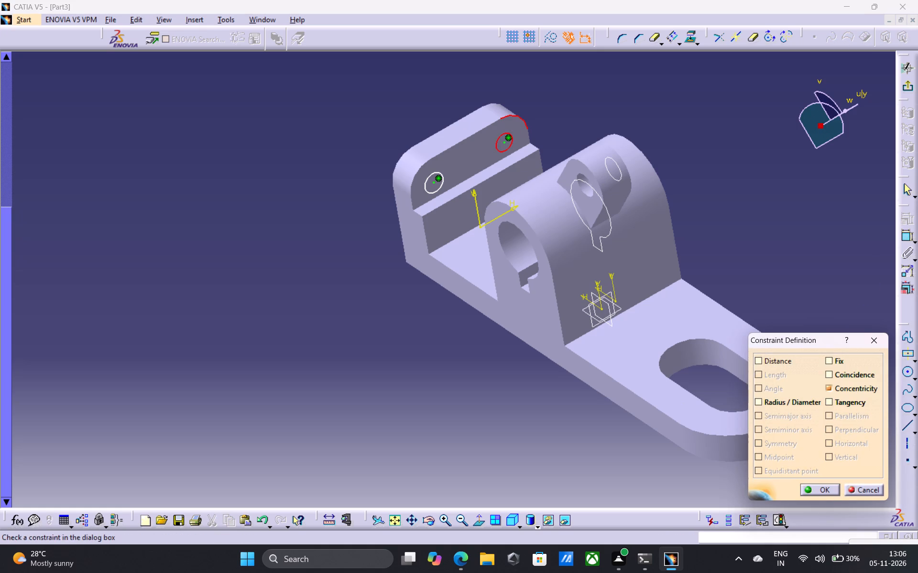
{"action": "left_click", "coordinate": [828, 489]}
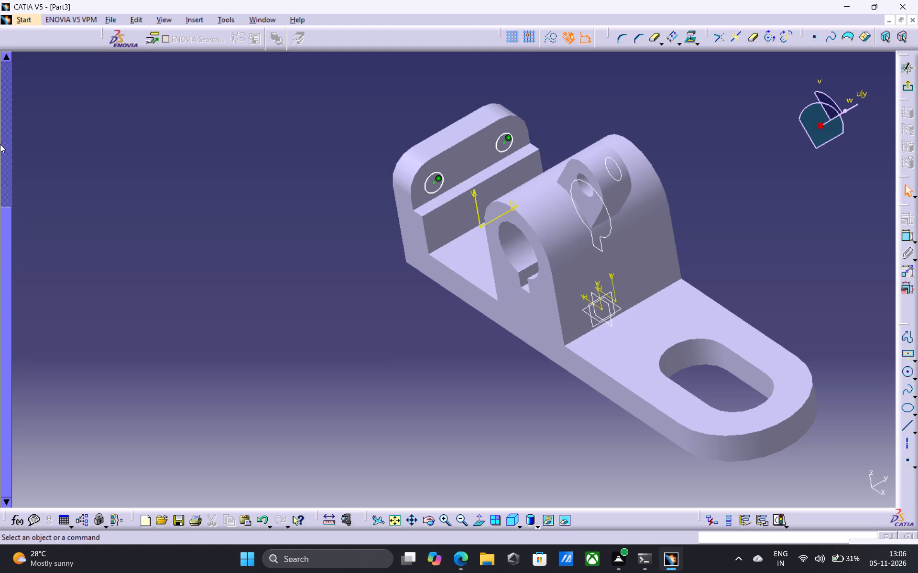
Dimension the diameters of both corner circles on the recessed face.
{"action": "double_click", "coordinate": [905, 236]}
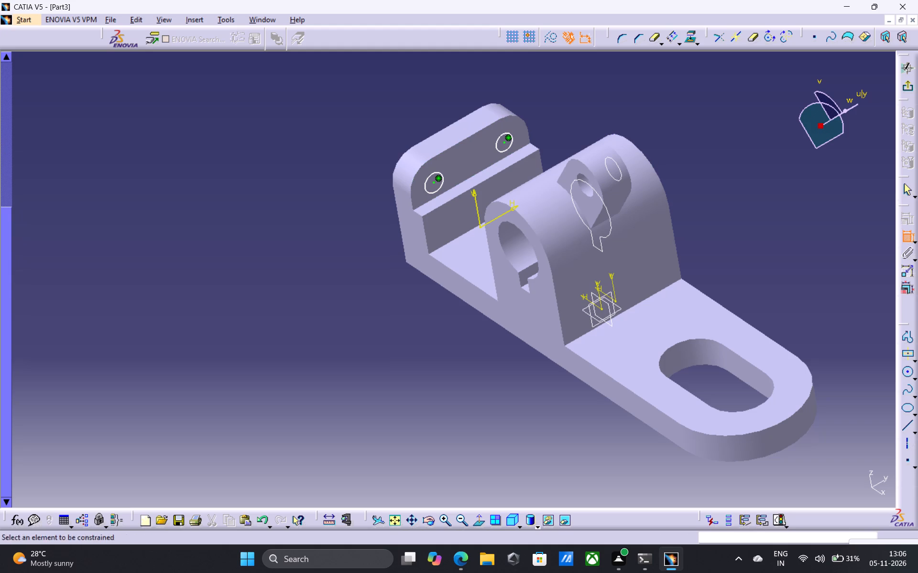
{"action": "left_click", "coordinate": [505, 134]}
{"action": "left_click", "coordinate": [560, 104]}
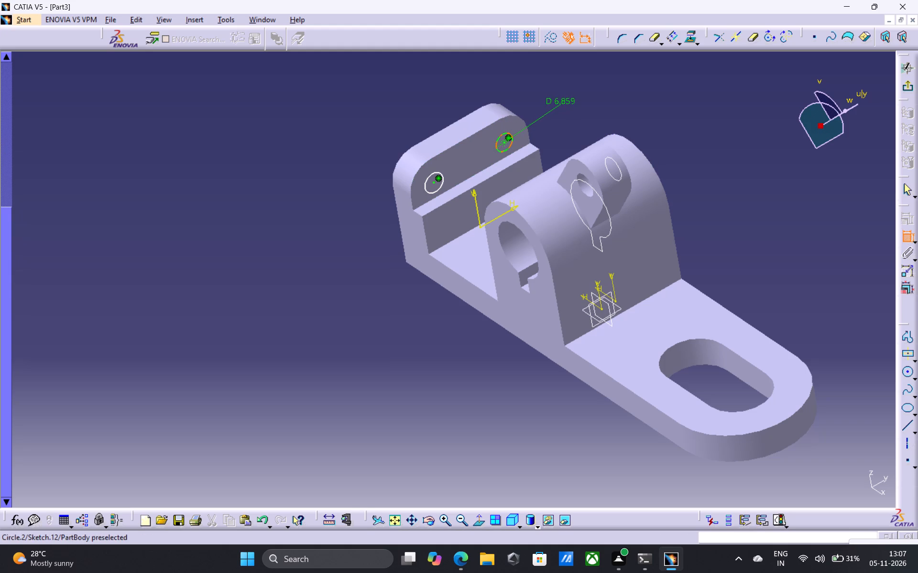
{"action": "left_click", "coordinate": [433, 174]}
{"action": "left_click", "coordinate": [374, 142]}
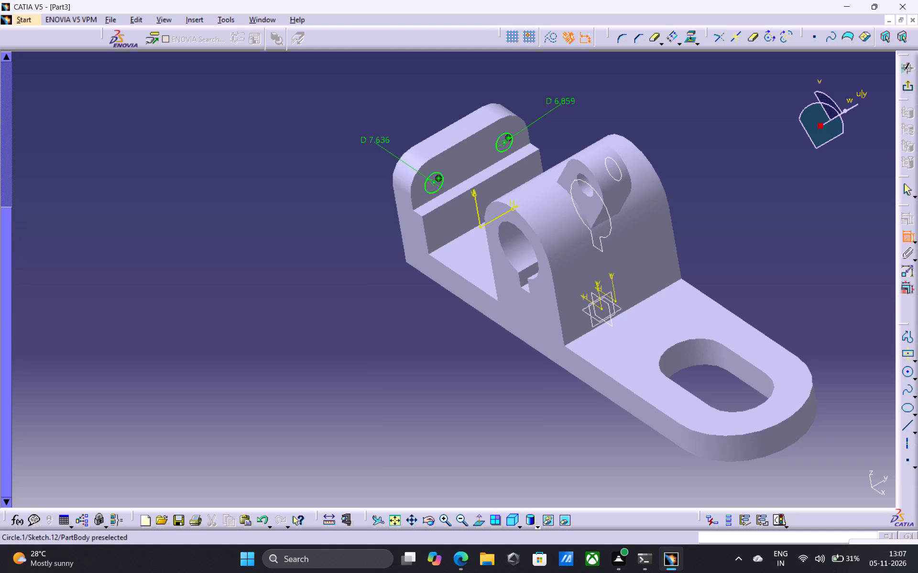
Set the diameter of both corner circles to 7 mm and exit the sketch.
{"action": "double_click", "coordinate": [382, 137]}
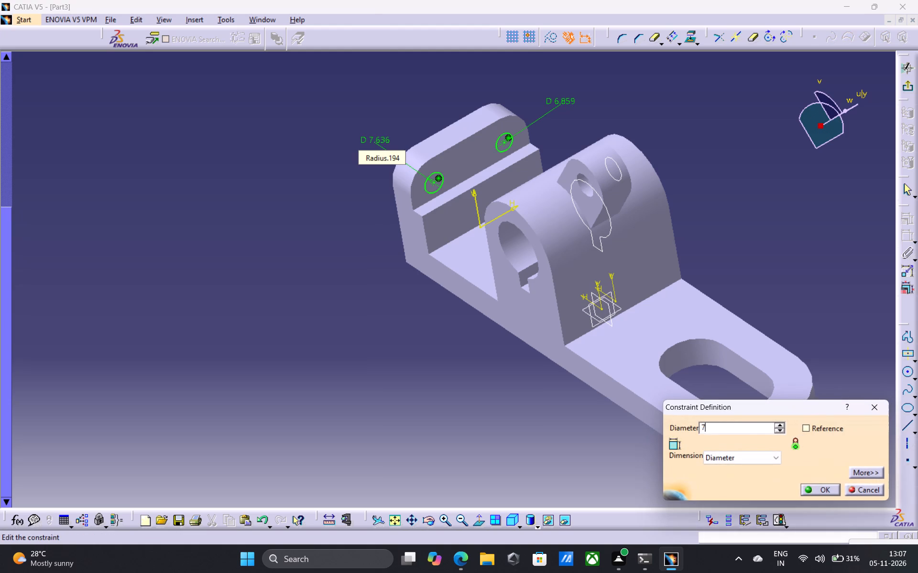
{"action": "key", "text": "7"}
{"action": "key", "text": "Return"}
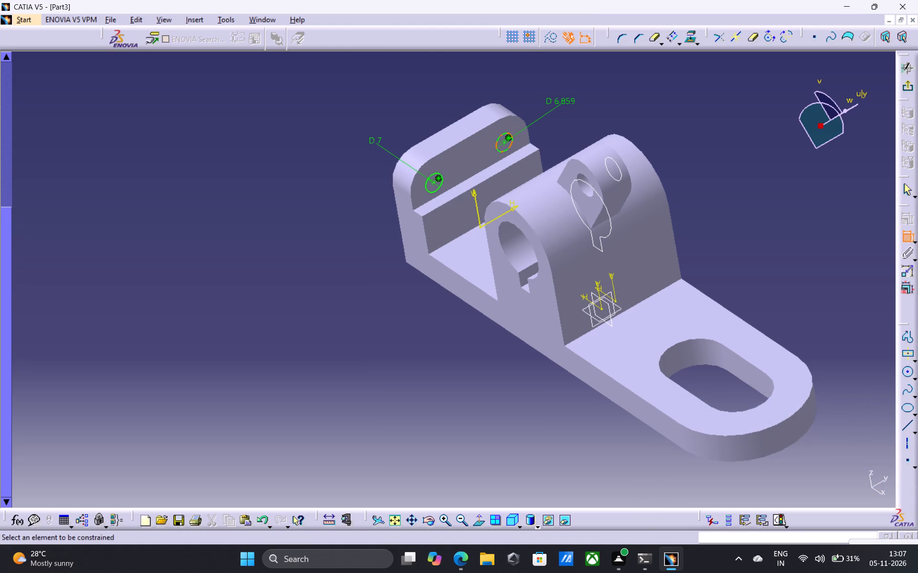
{"action": "left_click", "coordinate": [570, 97]}
{"action": "left_click", "coordinate": [570, 97]}
{"action": "key", "text": "7"}
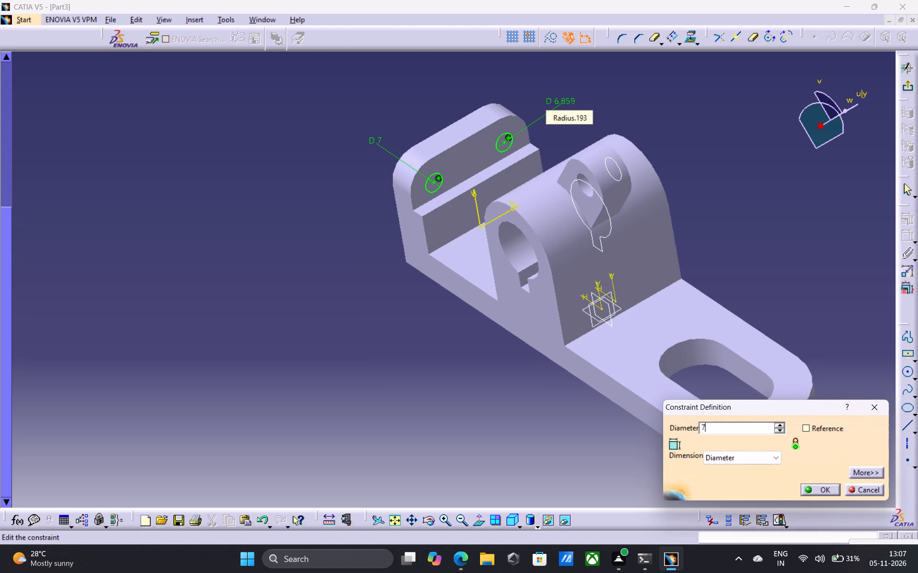
{"action": "key", "text": "Return"}
{"action": "key", "text": "Escape"}
{"action": "key", "text": "Escape"}
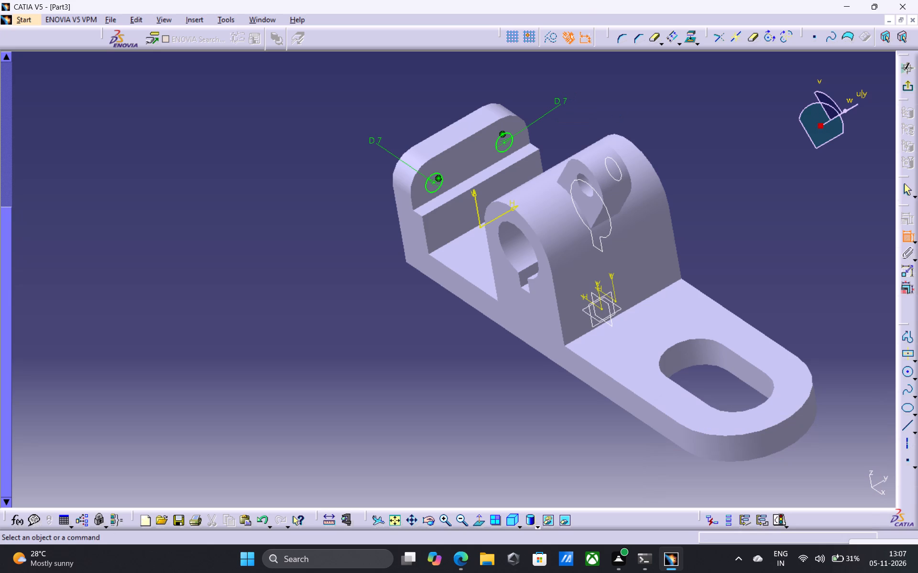
{"action": "key", "text": "Escape"}
{"action": "key", "text": "Escape"}
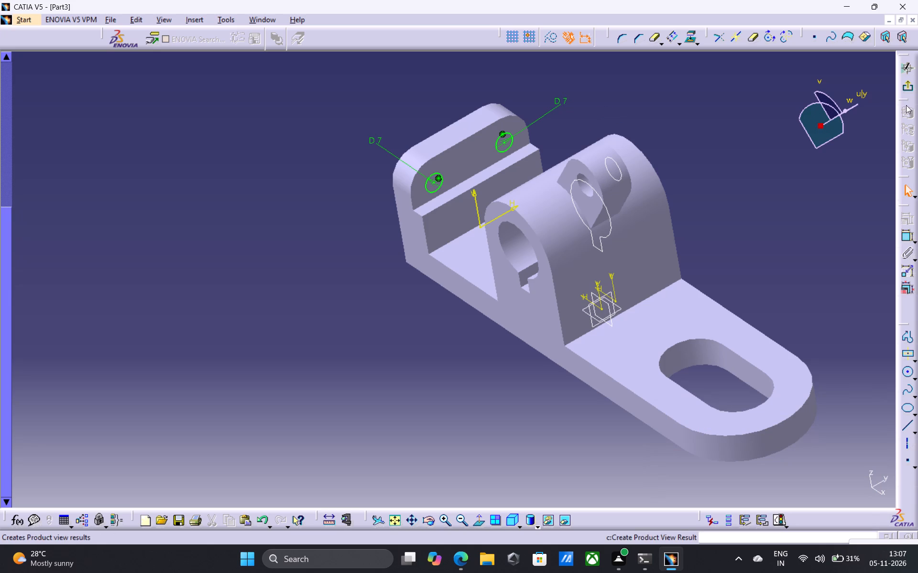
{"action": "left_click", "coordinate": [907, 87]}
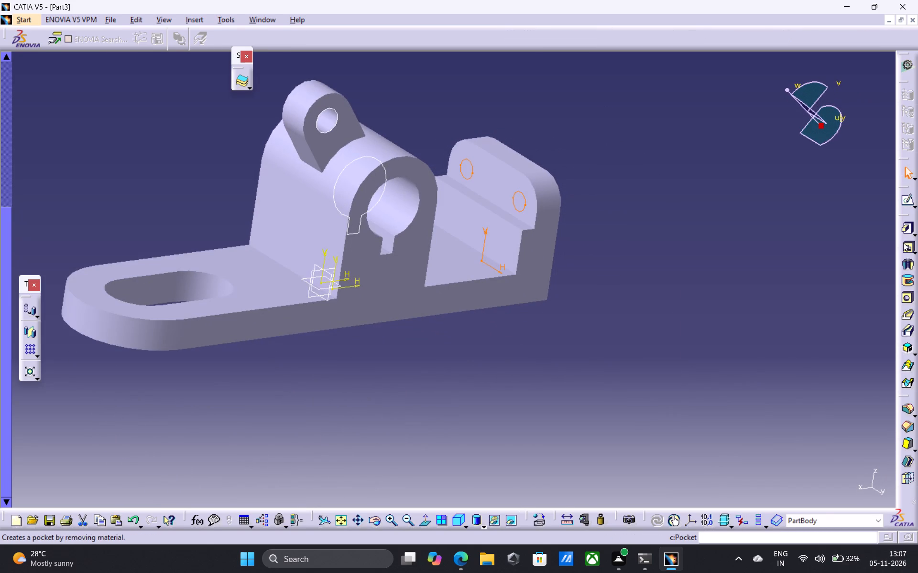
Cut a pocket from the two-circle sketch through the end wall, using the Up to last limit with 0 mm offset.
{"action": "left_click", "coordinate": [903, 243]}
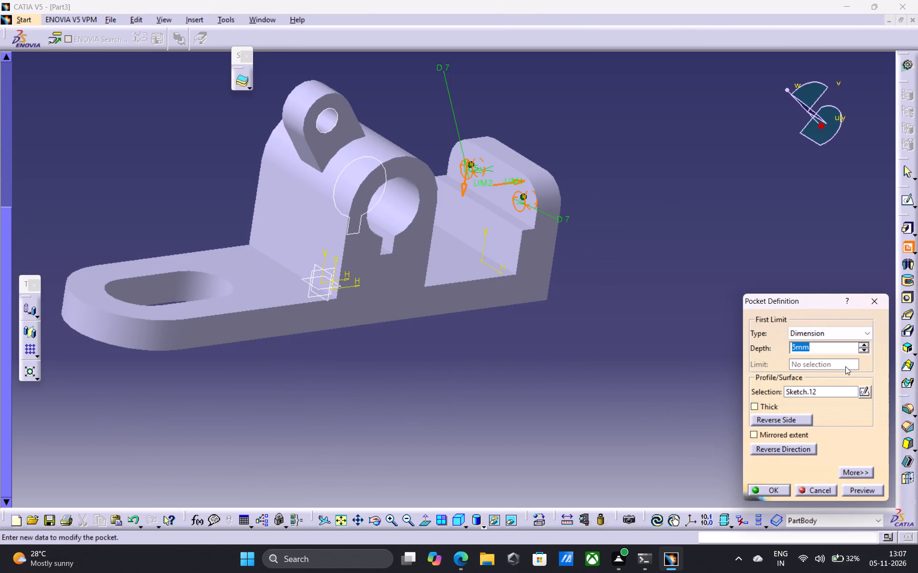
{"action": "left_click", "coordinate": [869, 335]}
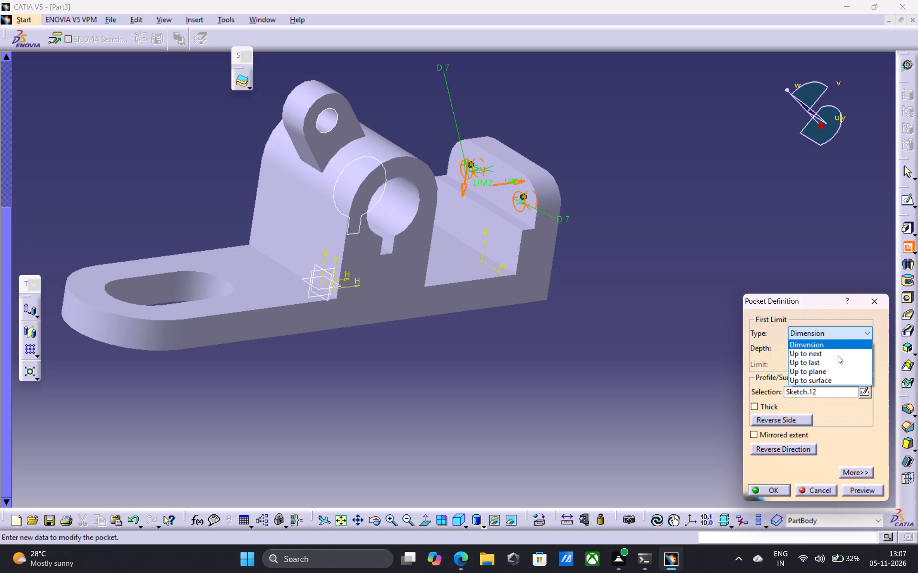
{"action": "left_click", "coordinate": [831, 364]}
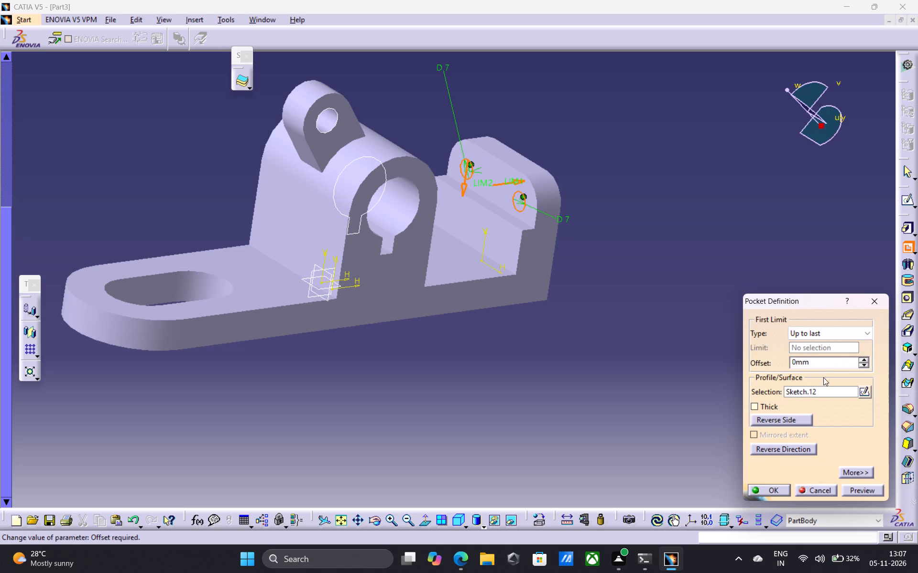
{"action": "left_click", "coordinate": [873, 489]}
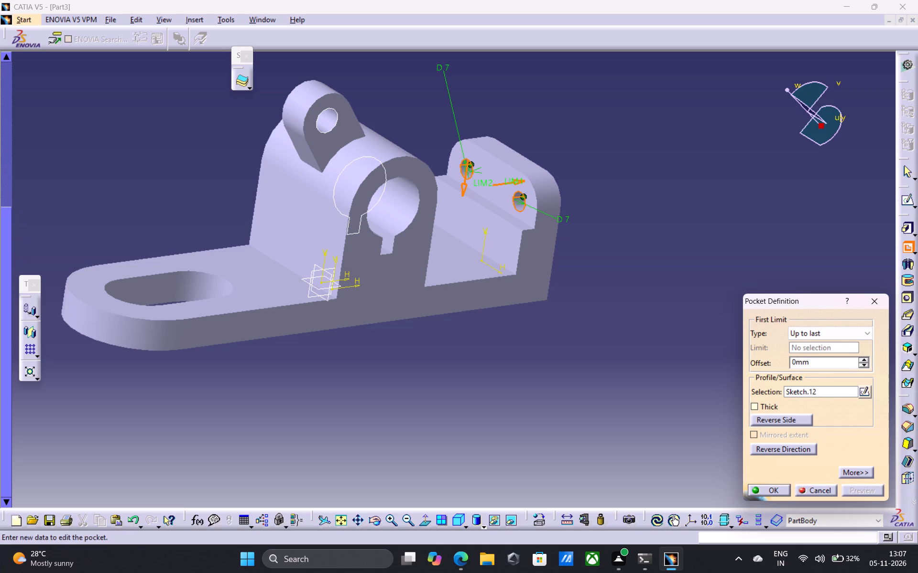
{"action": "left_click", "coordinate": [379, 522]}
{"action": "left_click_drag", "start_coordinate": [391, 313], "coordinate": [451, 337]}
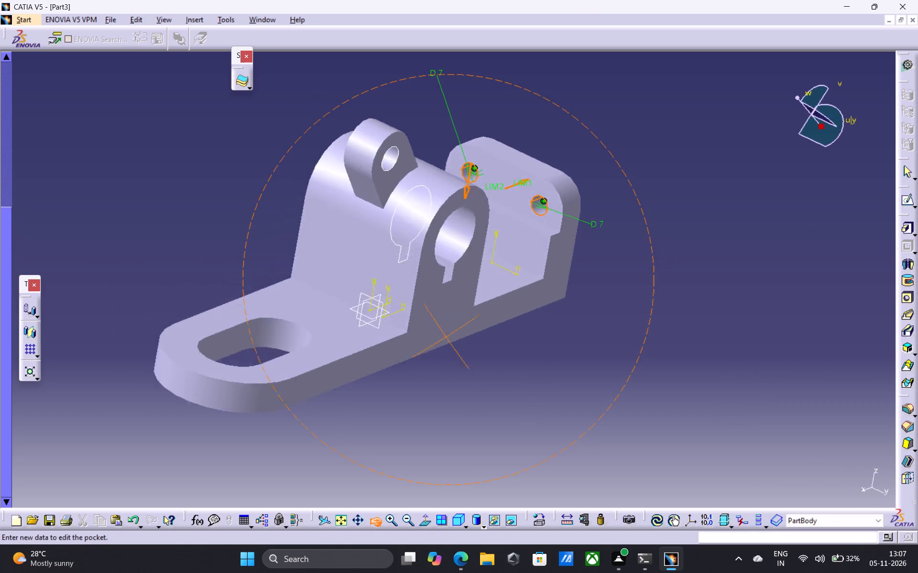
{"action": "left_click_drag", "start_coordinate": [451, 337], "coordinate": [654, 305]}
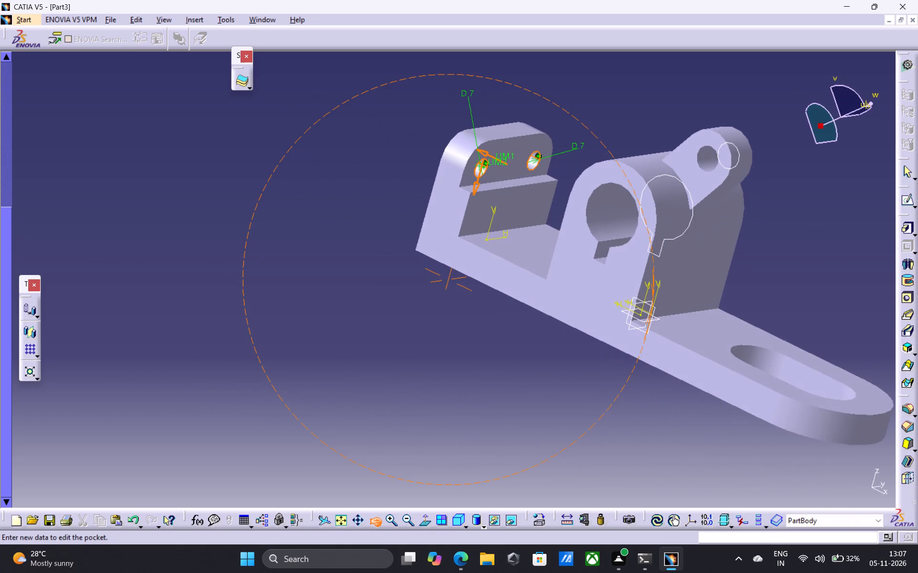
{"action": "left_click_drag", "start_coordinate": [654, 305], "coordinate": [655, 305]}
{"action": "left_click", "coordinate": [776, 494]}
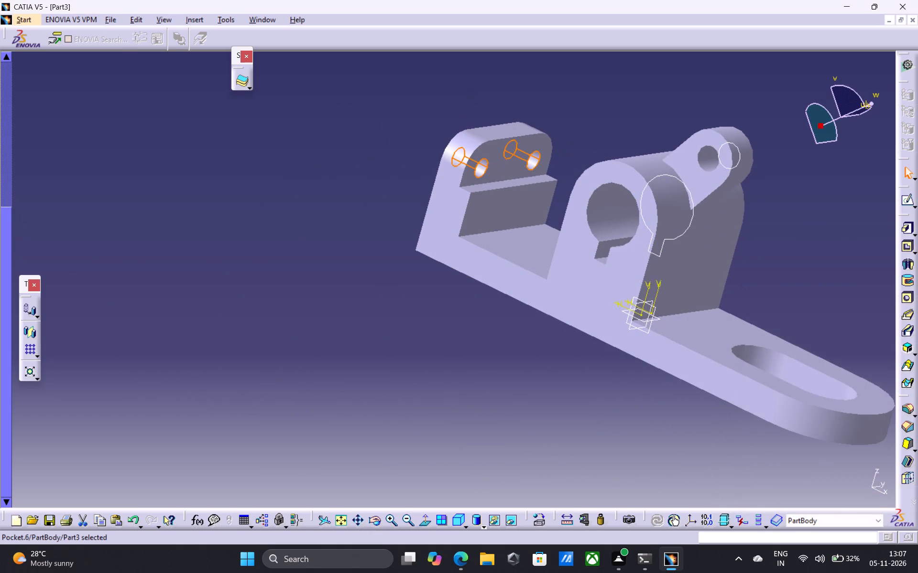
{"action": "key", "text": "Escape"}
{"action": "key", "text": "Escape"}
{"action": "key", "text": "Escape"}
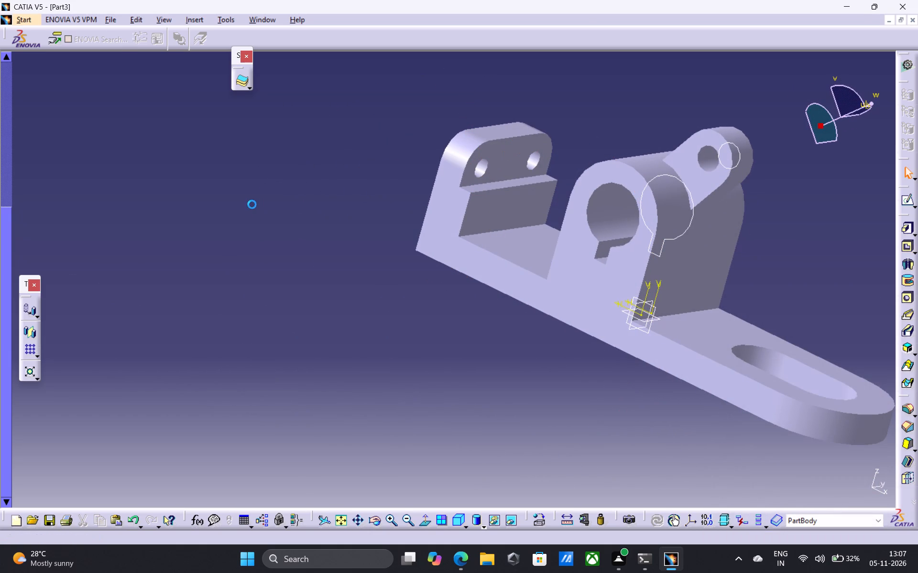
{"action": "key", "text": "Escape"}
{"action": "key", "text": "Escape"}
{"action": "key", "text": "Escape"}
{"action": "key", "text": "Escape"}
{"action": "key", "text": "Escape"}
{"action": "key", "text": "Escape"}
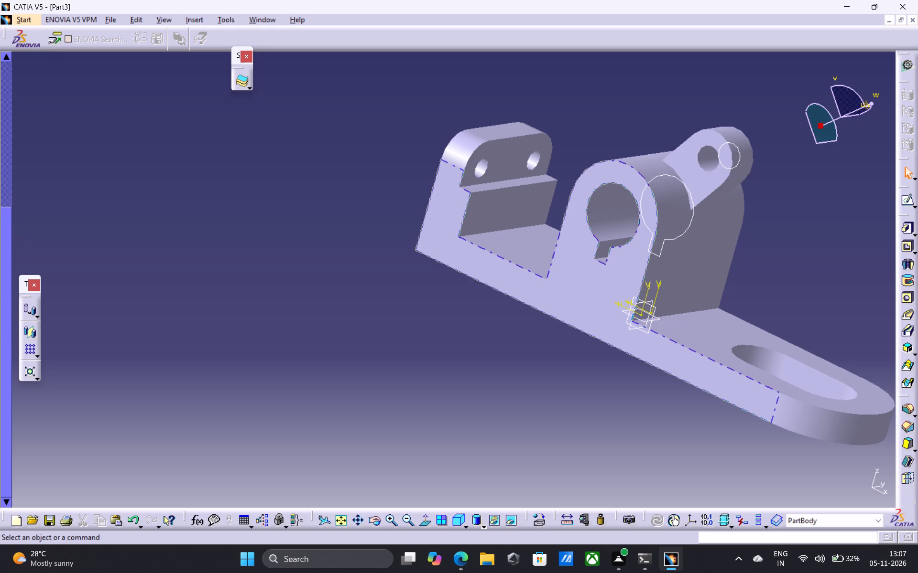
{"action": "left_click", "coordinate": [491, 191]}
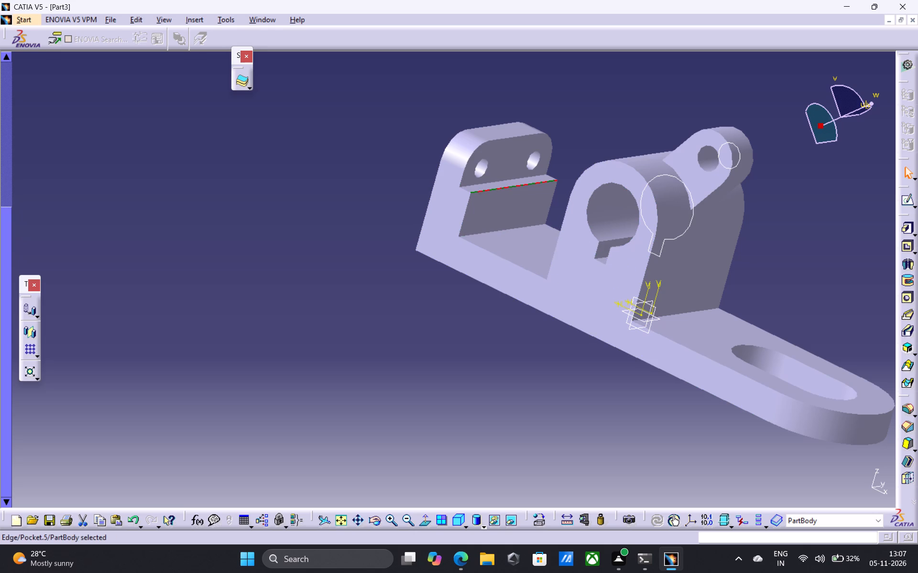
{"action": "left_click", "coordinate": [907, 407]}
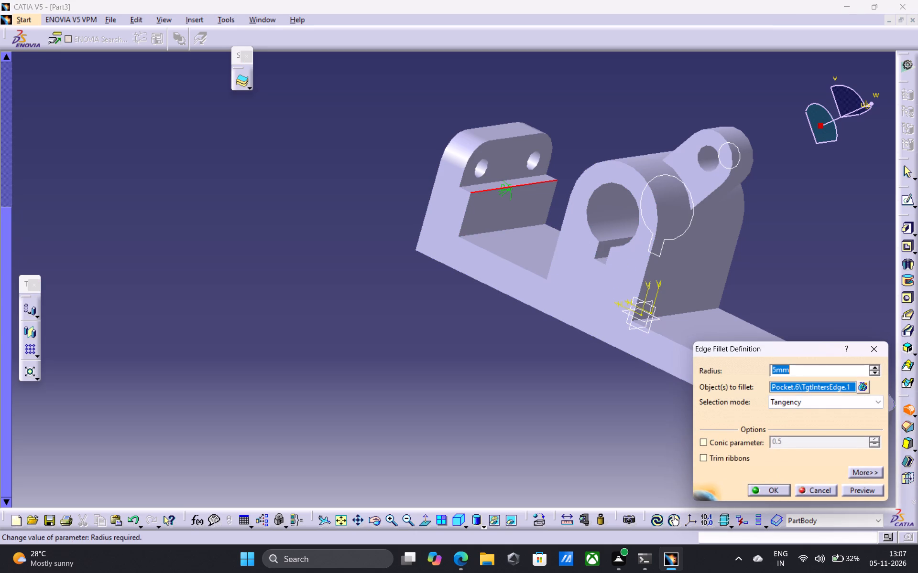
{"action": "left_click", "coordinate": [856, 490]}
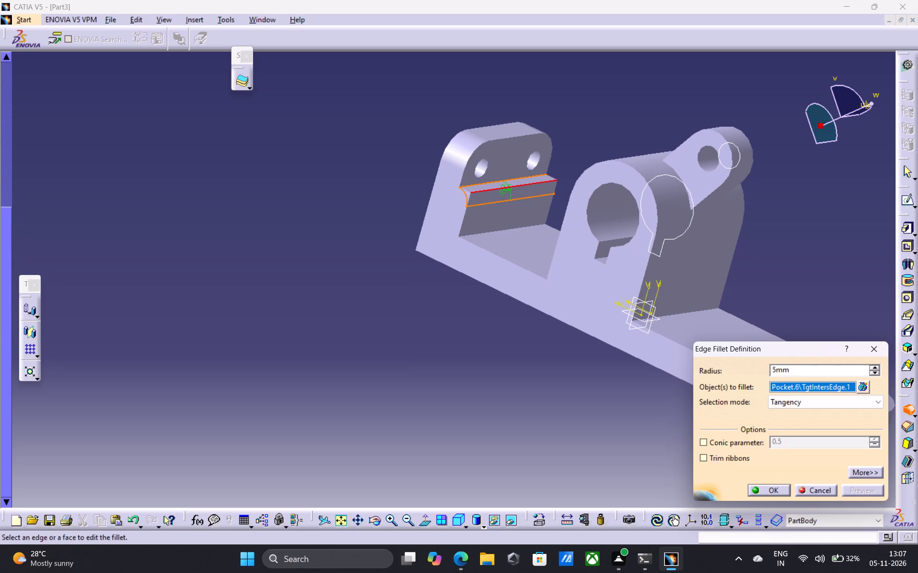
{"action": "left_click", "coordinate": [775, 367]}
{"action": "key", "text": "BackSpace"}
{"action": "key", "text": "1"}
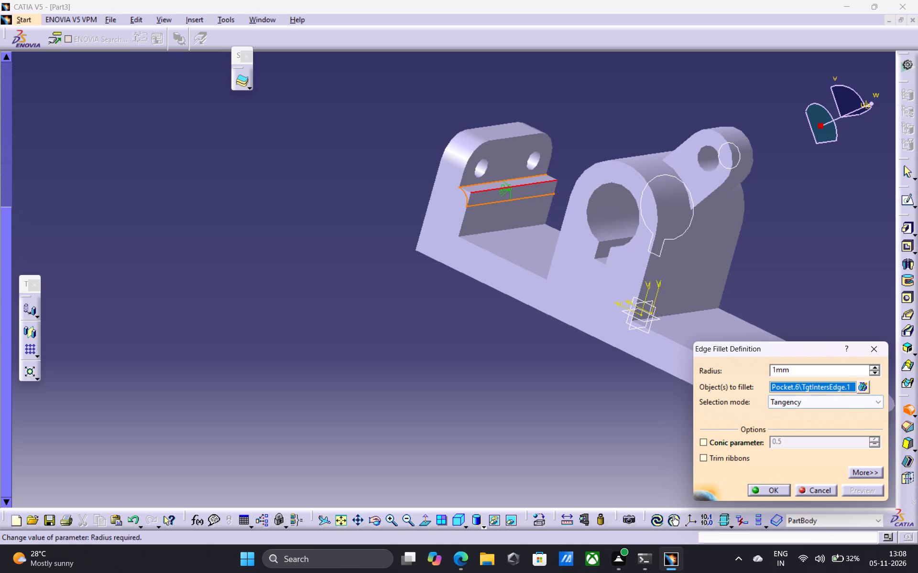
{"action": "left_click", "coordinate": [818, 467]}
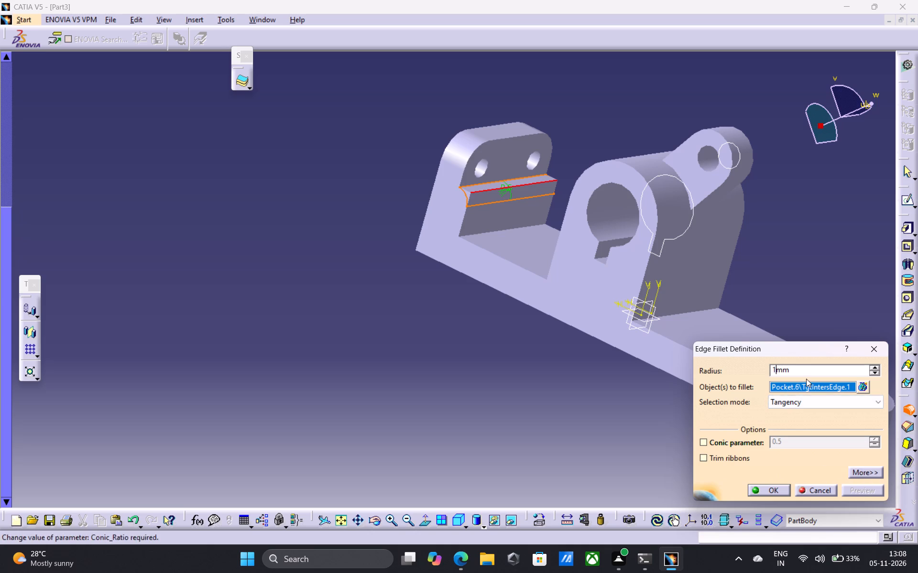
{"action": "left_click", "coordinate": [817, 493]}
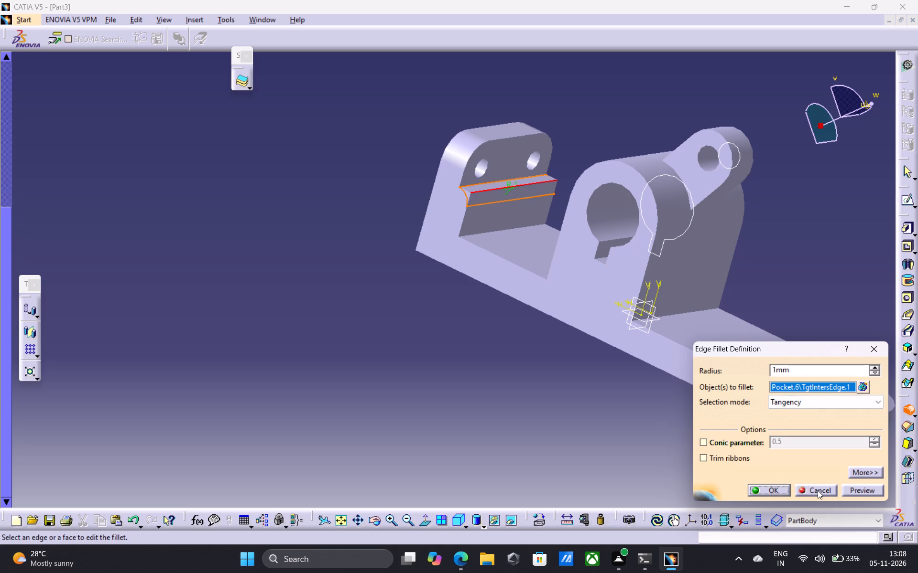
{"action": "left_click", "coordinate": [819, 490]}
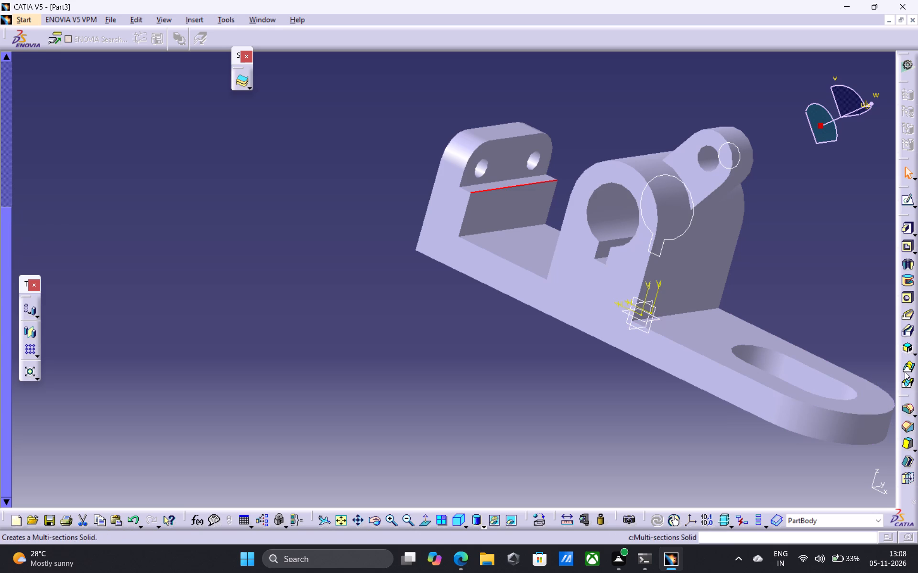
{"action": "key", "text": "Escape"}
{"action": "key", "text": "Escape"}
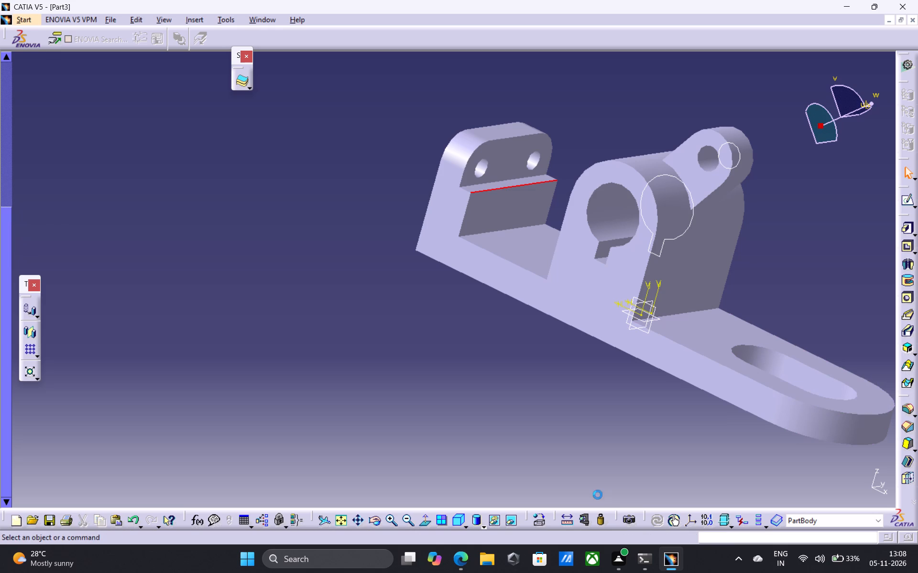
Fit the whole bracket in view and inspect it from all sides, including the end wall holes, bores, base slot and underside.
{"action": "left_click", "coordinate": [371, 521]}
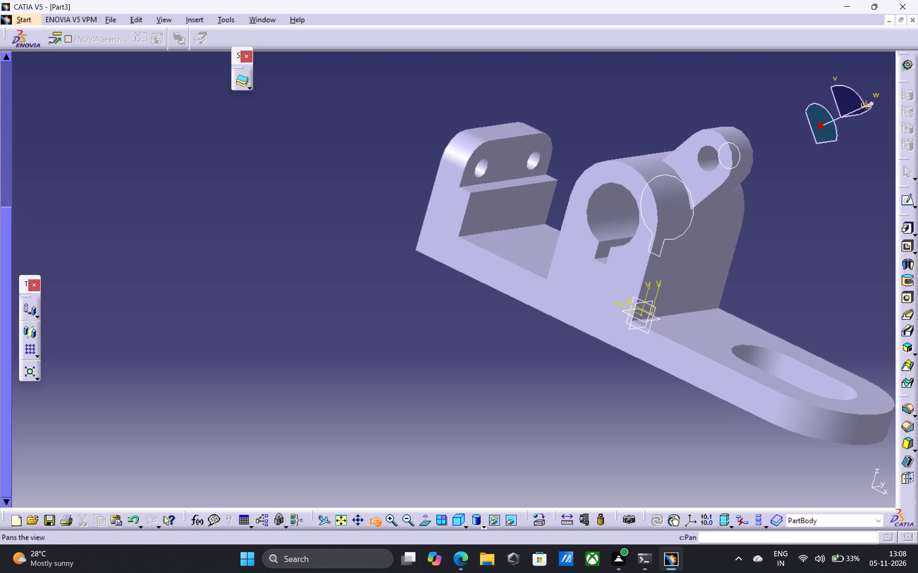
{"action": "left_click", "coordinate": [342, 524]}
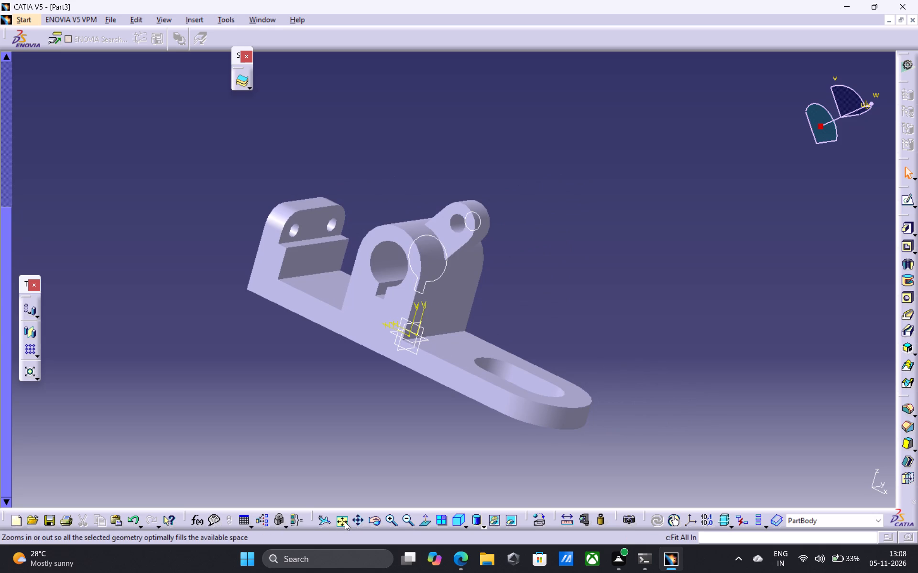
{"action": "left_click", "coordinate": [373, 520]}
{"action": "left_click_drag", "start_coordinate": [463, 424], "coordinate": [621, 347]}
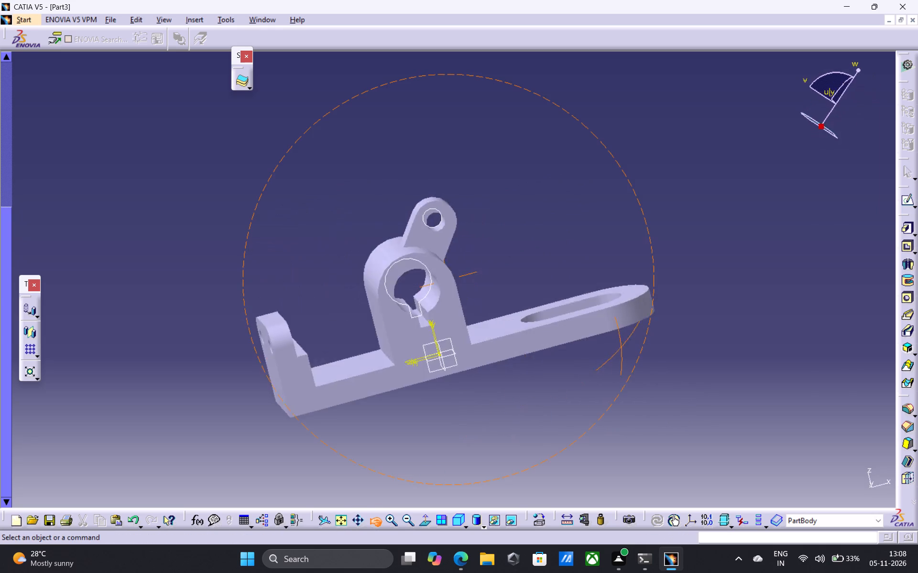
{"action": "left_click_drag", "start_coordinate": [621, 347], "coordinate": [556, 329]}
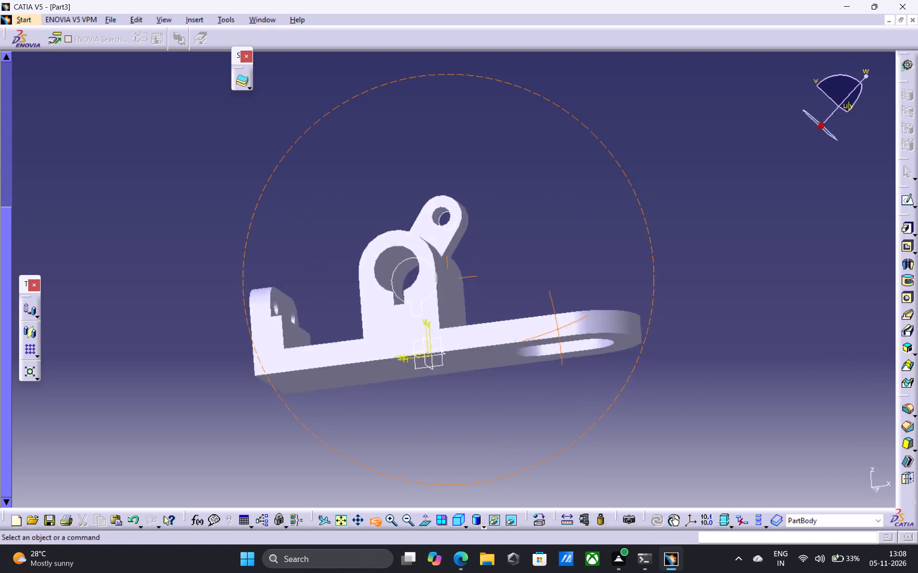
{"action": "left_click_drag", "start_coordinate": [556, 329], "coordinate": [494, 390]}
{"action": "left_click", "coordinate": [340, 520]}
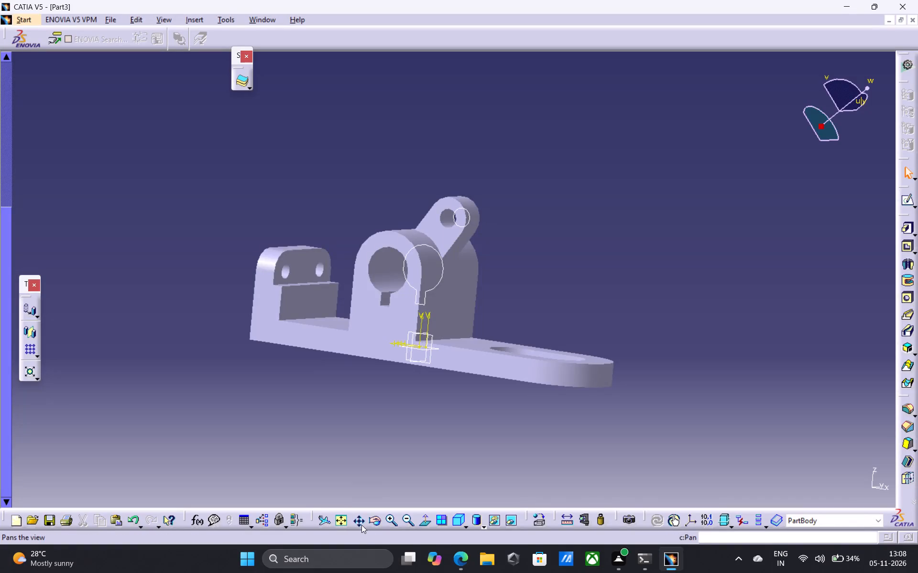
{"action": "left_click_drag", "start_coordinate": [373, 518], "coordinate": [377, 509]}
{"action": "left_click_drag", "start_coordinate": [508, 325], "coordinate": [567, 282]}
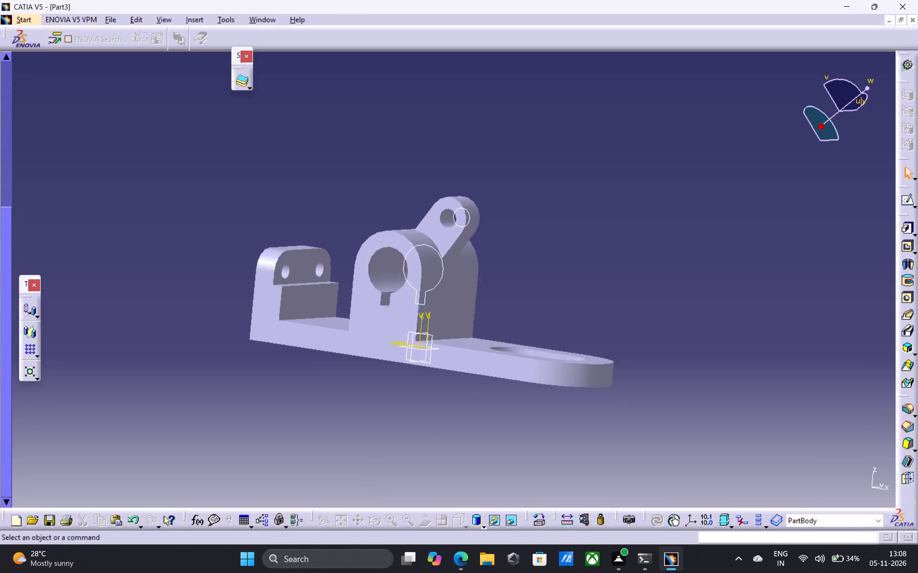
{"action": "left_click", "coordinate": [377, 522]}
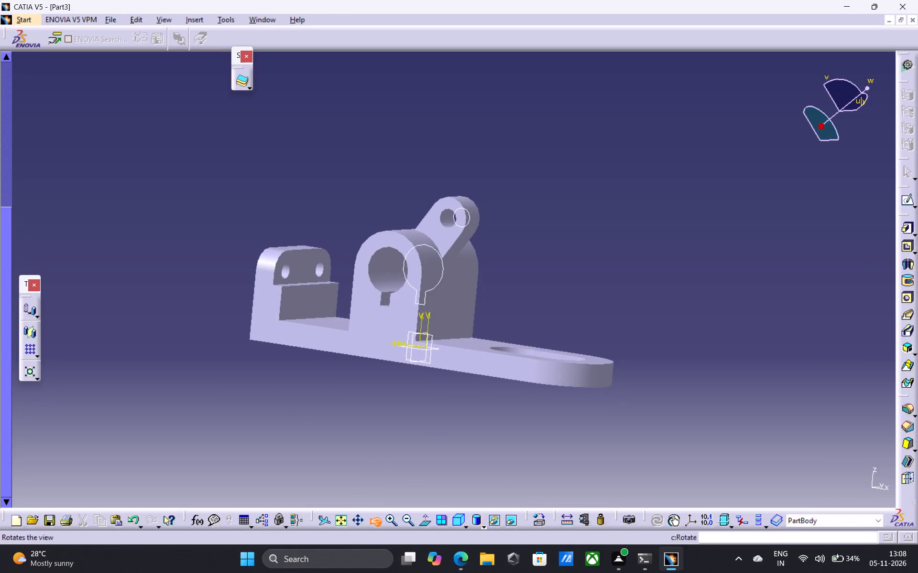
{"action": "left_click_drag", "start_coordinate": [450, 385], "coordinate": [451, 447]}
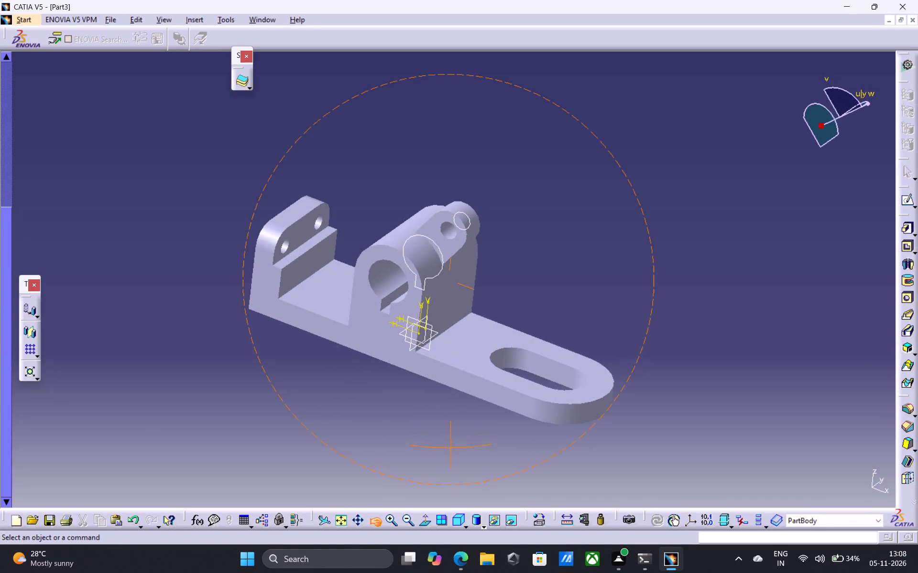
{"action": "left_click_drag", "start_coordinate": [451, 447], "coordinate": [534, 364]}
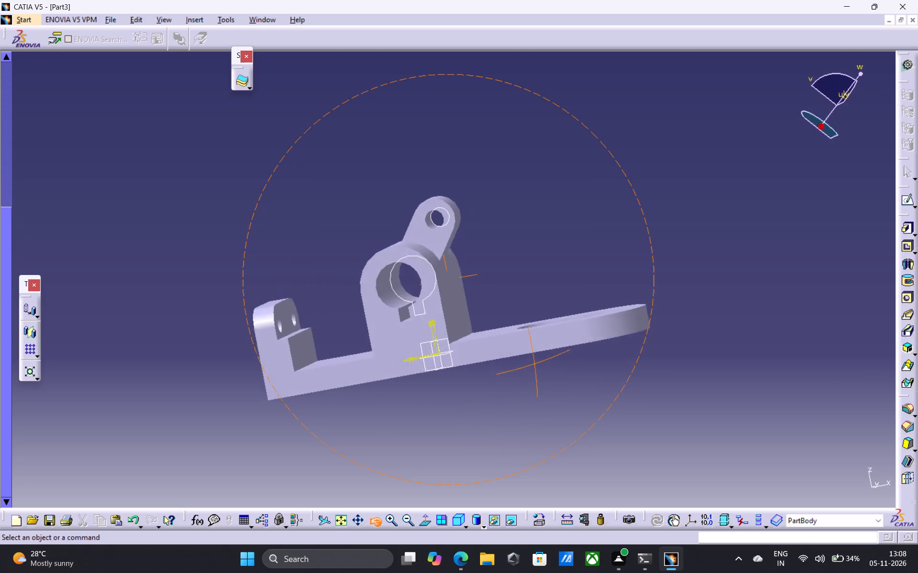
{"action": "left_click_drag", "start_coordinate": [534, 364], "coordinate": [458, 400]}
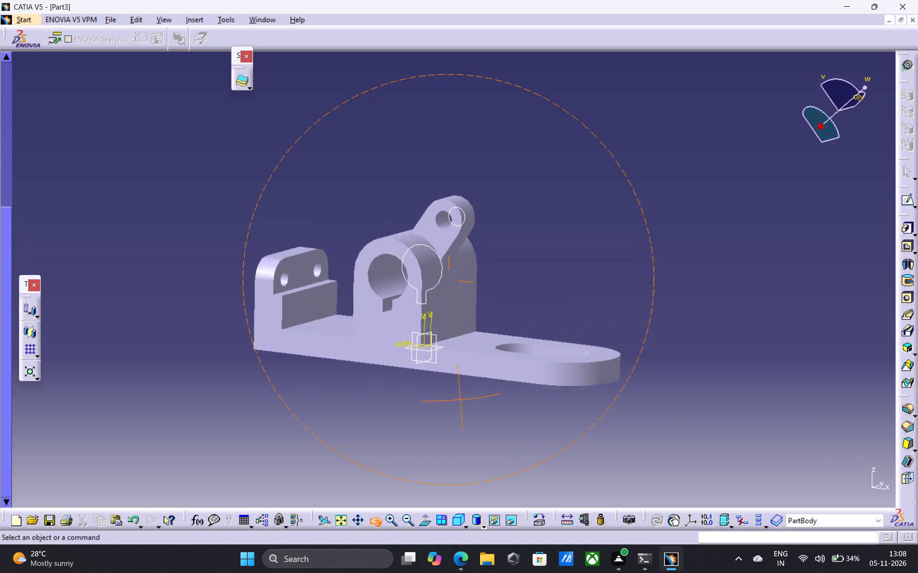
{"action": "left_click_drag", "start_coordinate": [458, 400], "coordinate": [569, 357]}
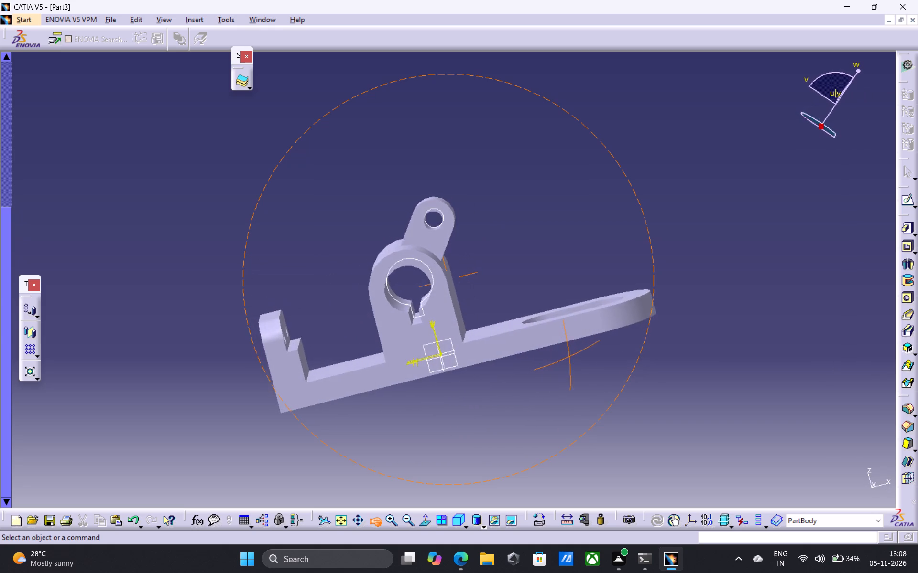
{"action": "left_click_drag", "start_coordinate": [569, 357], "coordinate": [514, 420]}
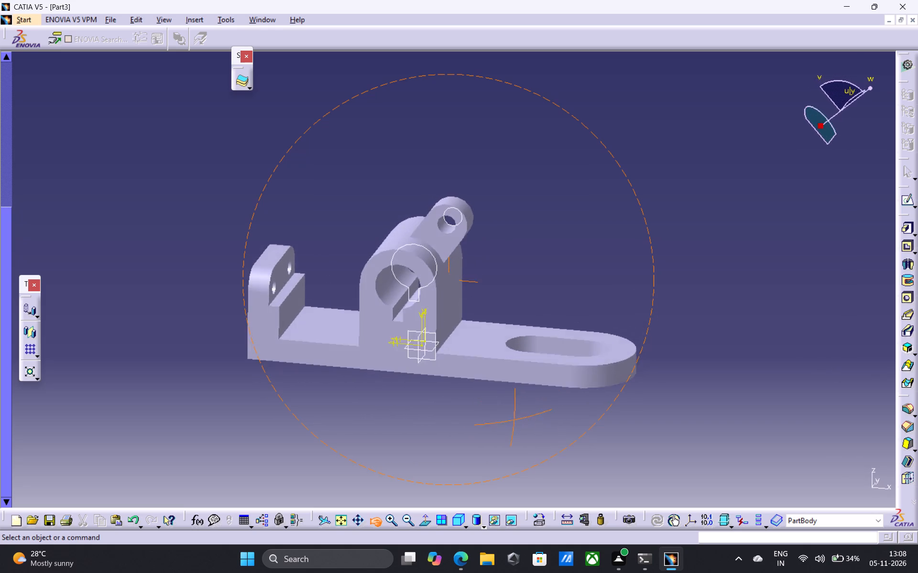
{"action": "left_click_drag", "start_coordinate": [514, 420], "coordinate": [346, 286]}
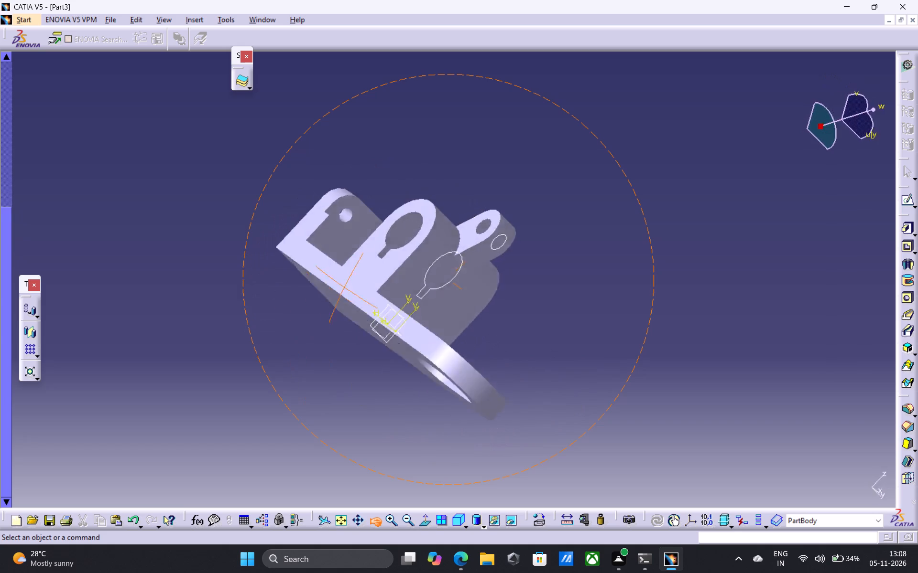
{"action": "left_click_drag", "start_coordinate": [346, 286], "coordinate": [630, 457]}
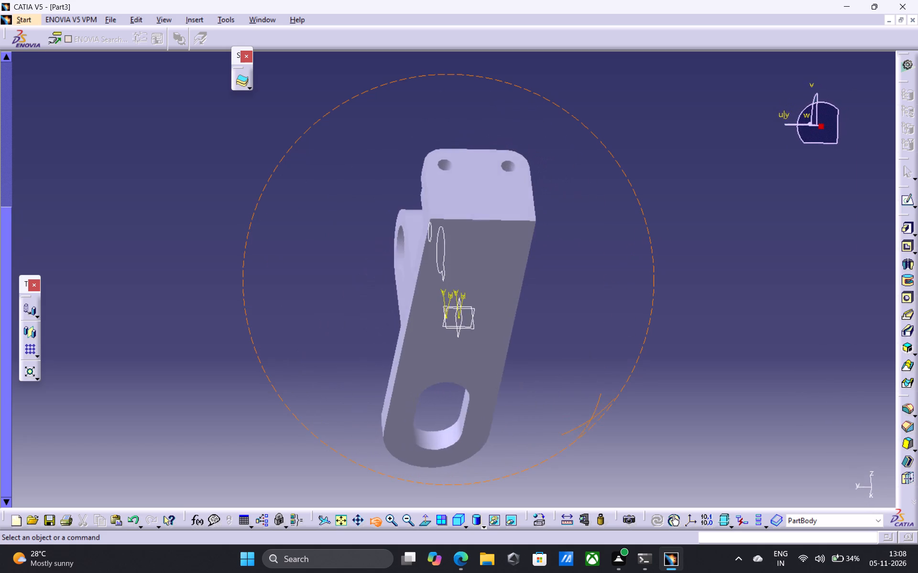
{"action": "left_click_drag", "start_coordinate": [630, 457], "coordinate": [482, 429]}
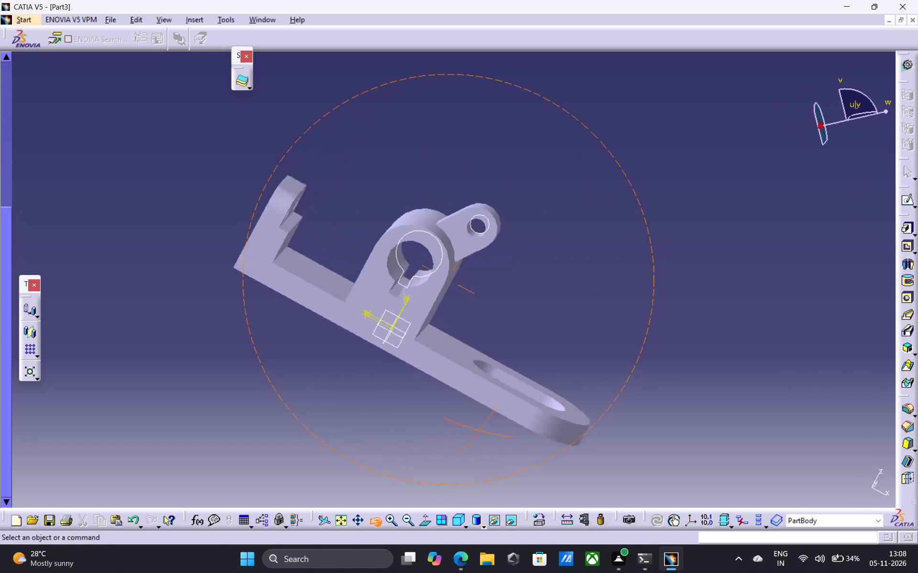
{"action": "left_click_drag", "start_coordinate": [482, 429], "coordinate": [503, 419]}
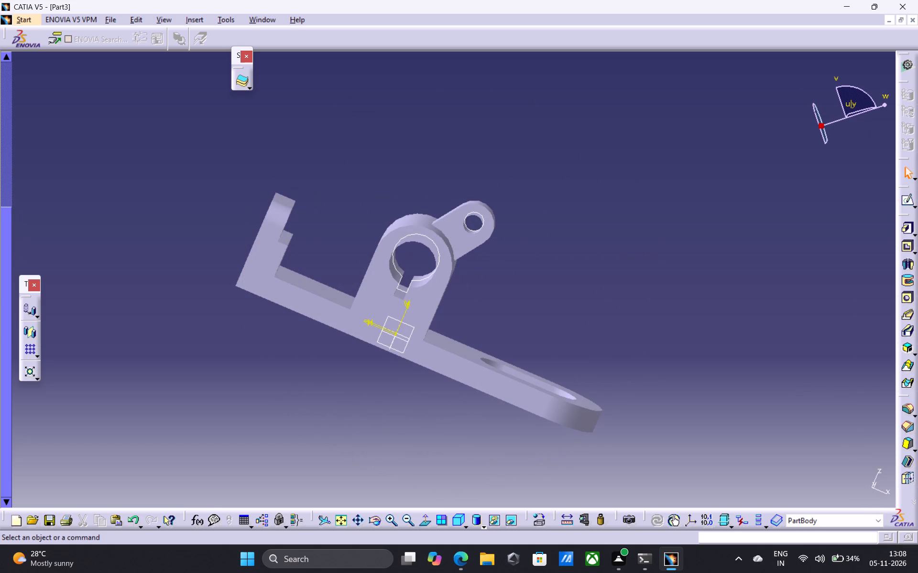
{"action": "left_click", "coordinate": [373, 521]}
{"action": "left_click", "coordinate": [348, 520]}
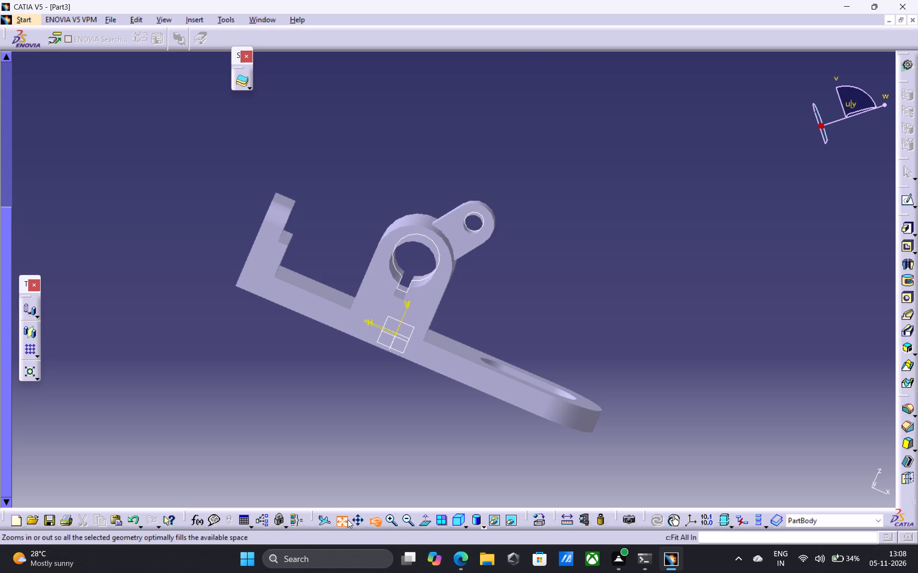
{"action": "left_click", "coordinate": [375, 523]}
{"action": "left_click_drag", "start_coordinate": [212, 209], "coordinate": [251, 170]}
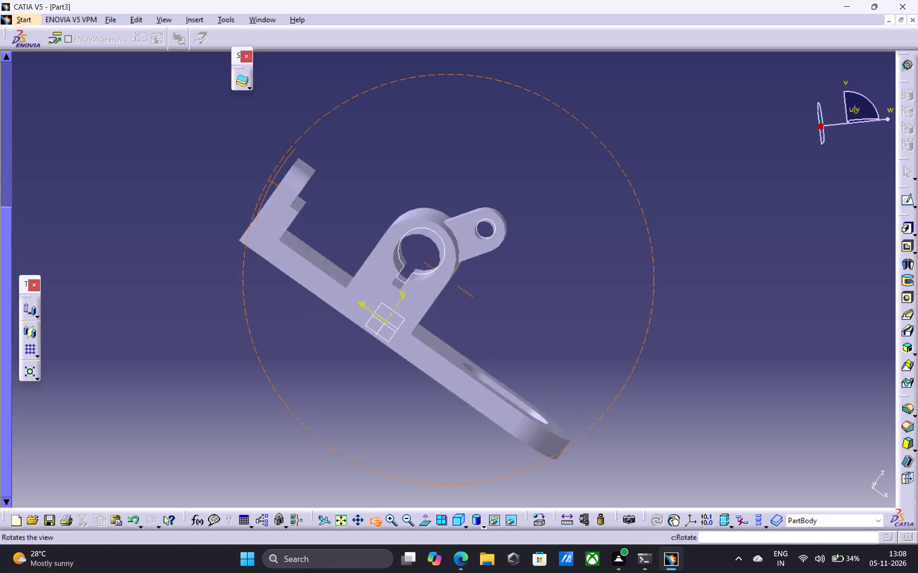
{"action": "left_click_drag", "start_coordinate": [251, 170], "coordinate": [240, 324]}
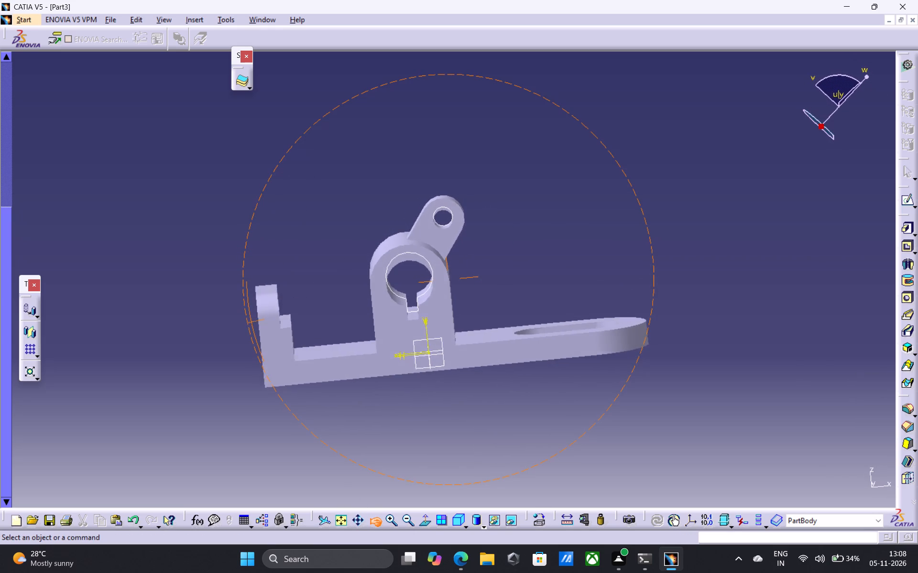
{"action": "left_click_drag", "start_coordinate": [240, 324], "coordinate": [876, 231]}
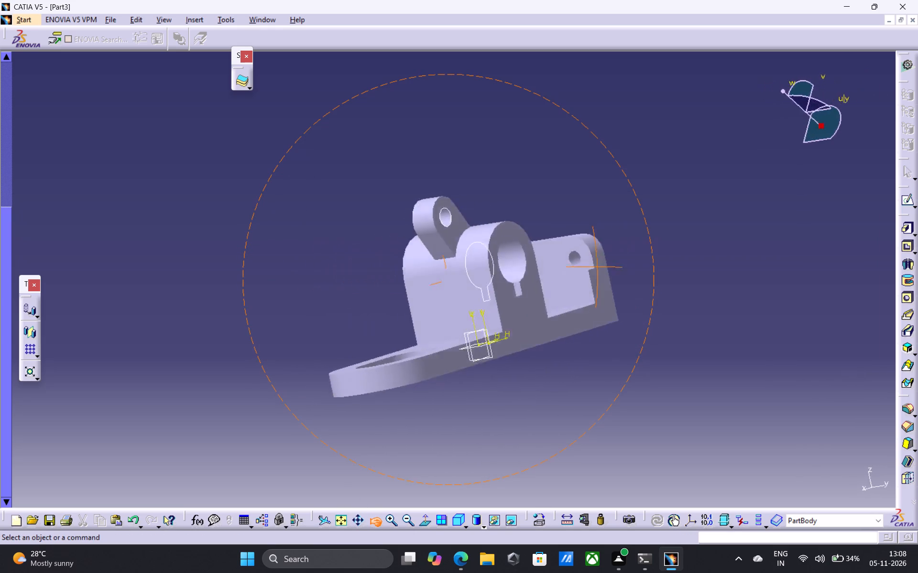
{"action": "left_click_drag", "start_coordinate": [876, 231], "coordinate": [865, 277]}
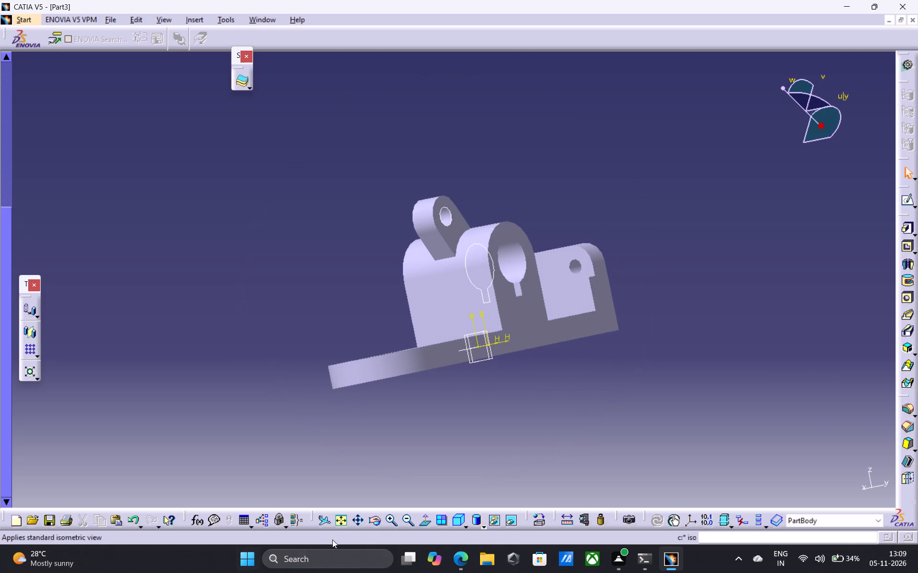
{"action": "left_click", "coordinate": [378, 519]}
{"action": "left_click_drag", "start_coordinate": [401, 414], "coordinate": [591, 392]}
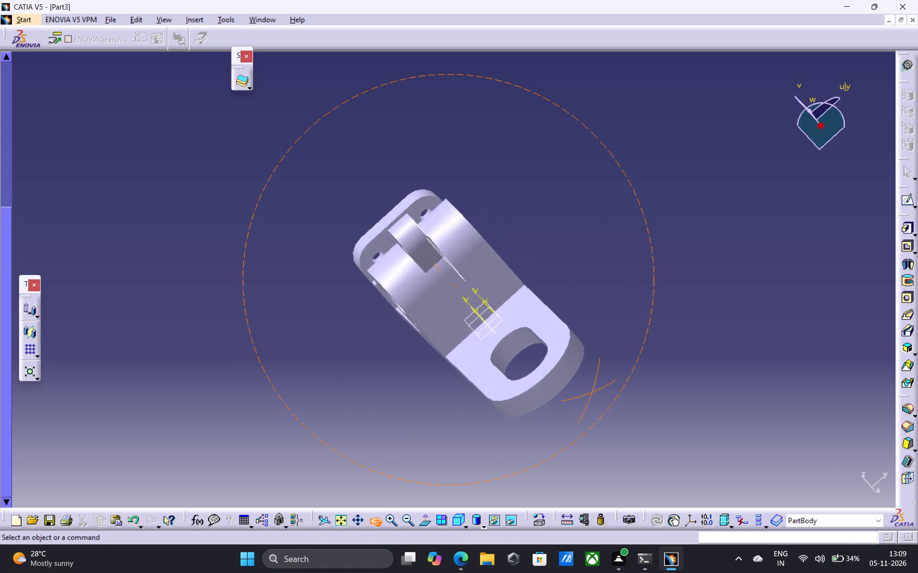
{"action": "left_click_drag", "start_coordinate": [591, 392], "coordinate": [616, 366]}
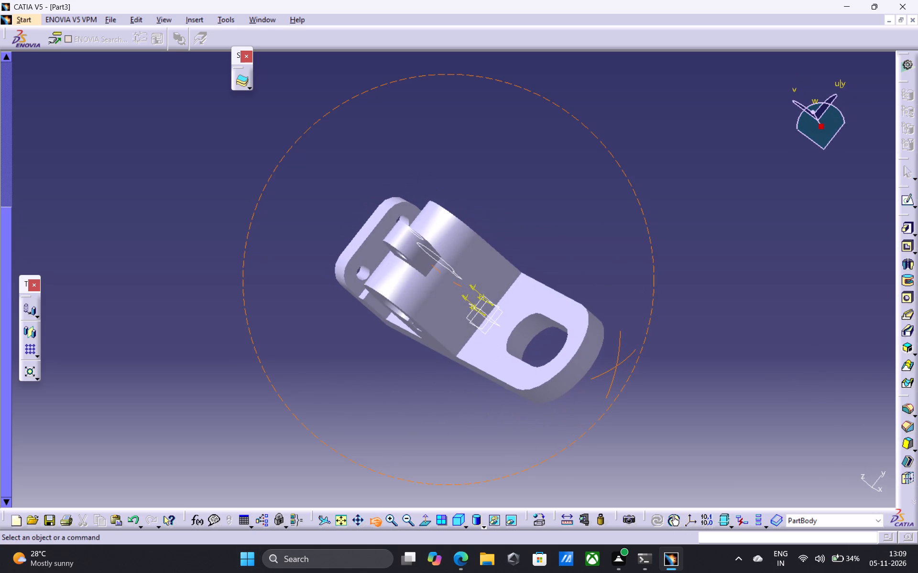
{"action": "left_click_drag", "start_coordinate": [616, 366], "coordinate": [601, 336]}
{"action": "left_click", "coordinate": [375, 518]}
{"action": "left_click_drag", "start_coordinate": [369, 444], "coordinate": [303, 345]}
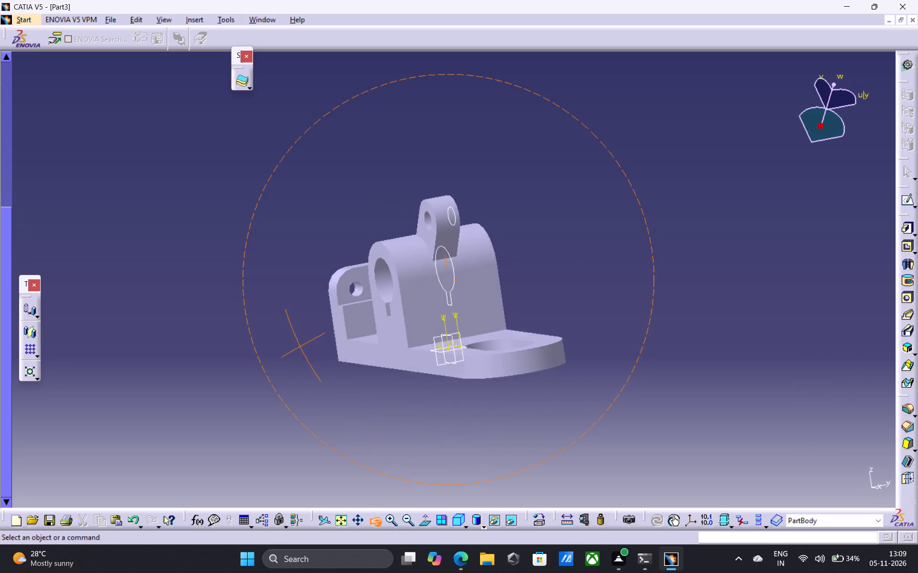
{"action": "left_click_drag", "start_coordinate": [303, 345], "coordinate": [337, 353]}
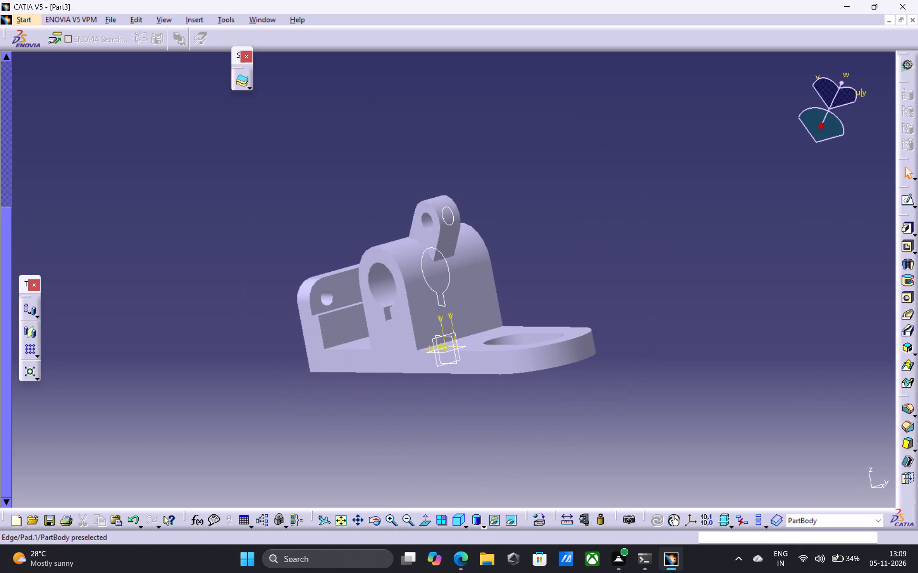
{"action": "left_click", "coordinate": [341, 520]}
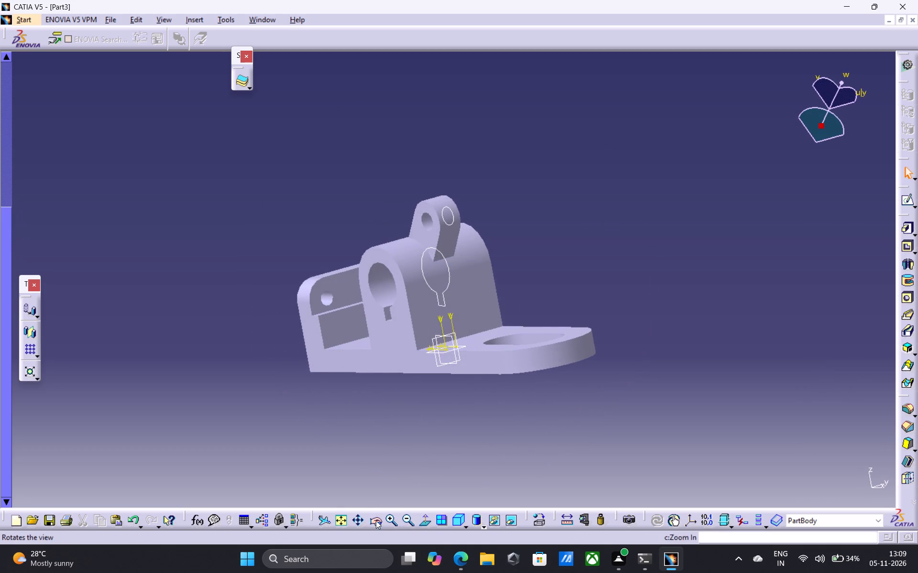
{"action": "left_click", "coordinate": [370, 522]}
{"action": "left_click_drag", "start_coordinate": [434, 419], "coordinate": [480, 444]}
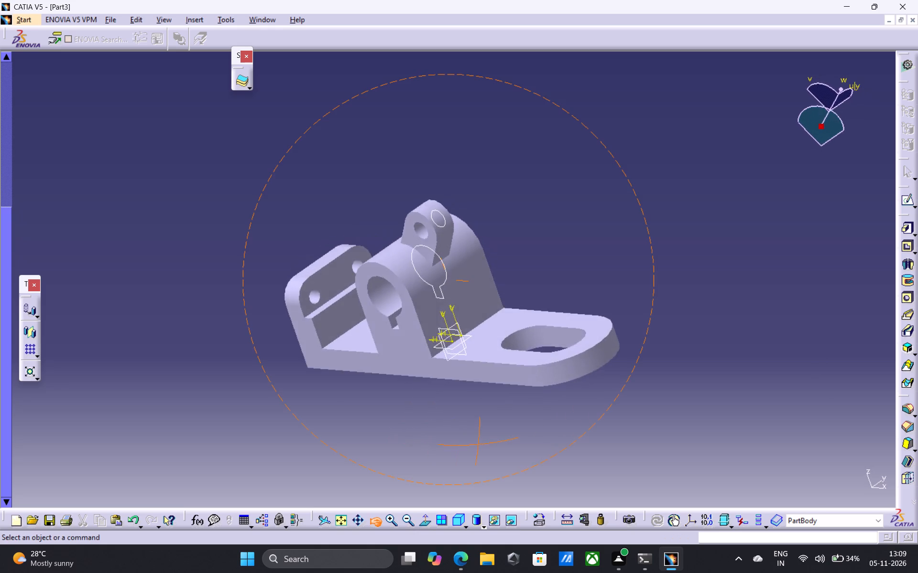
{"action": "left_click_drag", "start_coordinate": [480, 444], "coordinate": [547, 342]}
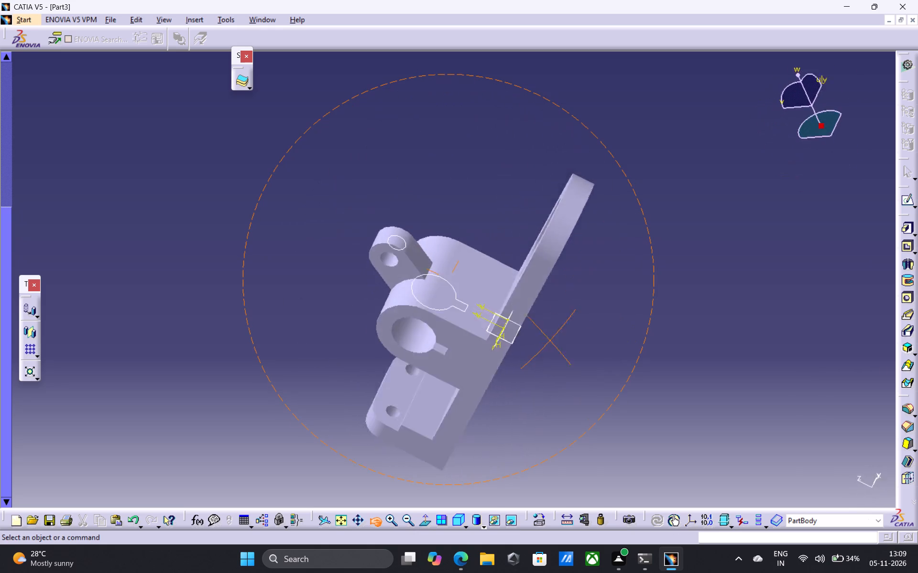
{"action": "left_click_drag", "start_coordinate": [547, 342], "coordinate": [632, 342]}
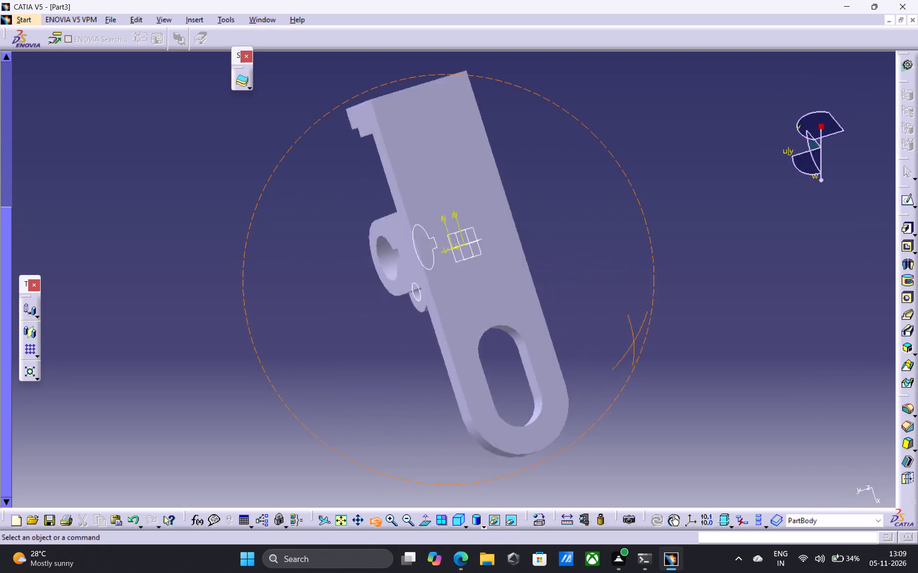
{"action": "left_click_drag", "start_coordinate": [632, 342], "coordinate": [508, 164]}
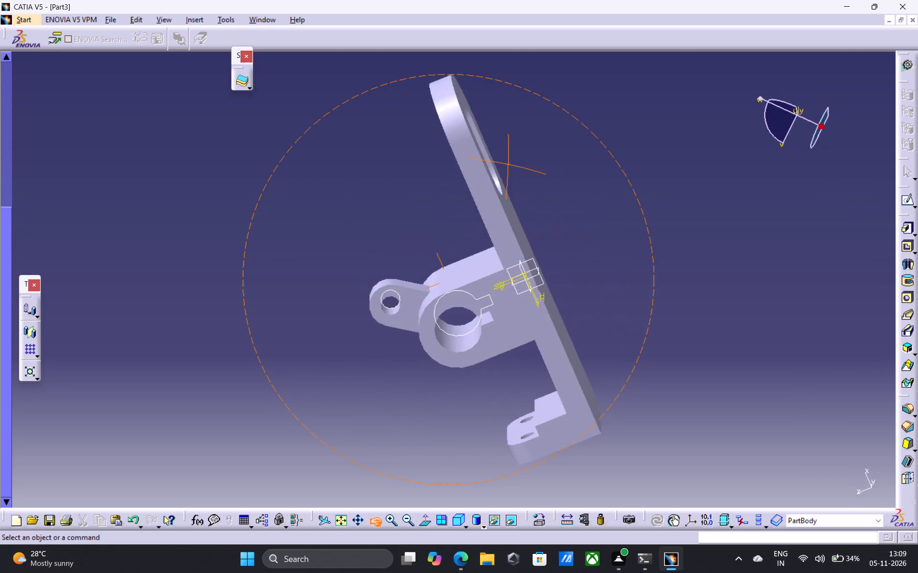
{"action": "left_click_drag", "start_coordinate": [508, 164], "coordinate": [484, 80]}
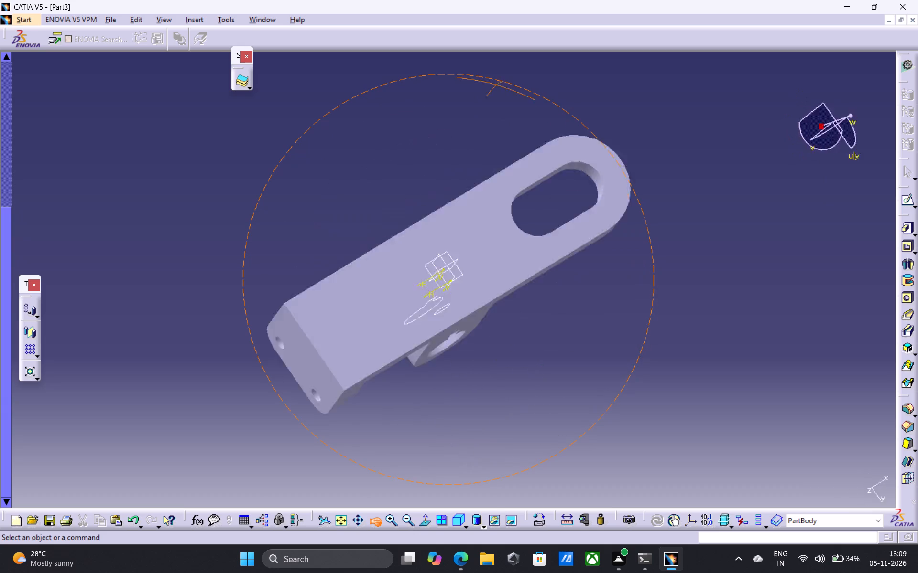
{"action": "left_click_drag", "start_coordinate": [484, 80], "coordinate": [437, 407]}
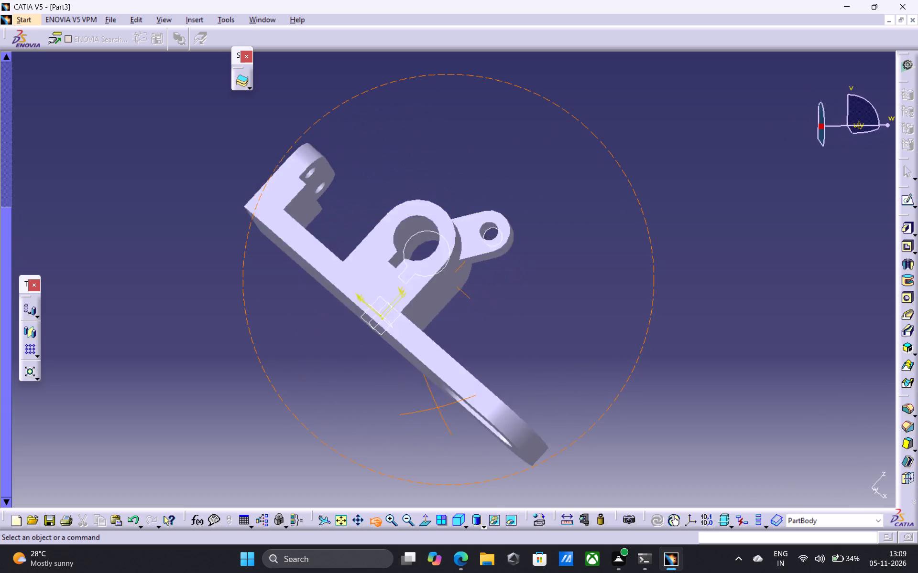
{"action": "left_click_drag", "start_coordinate": [437, 407], "coordinate": [613, 436]}
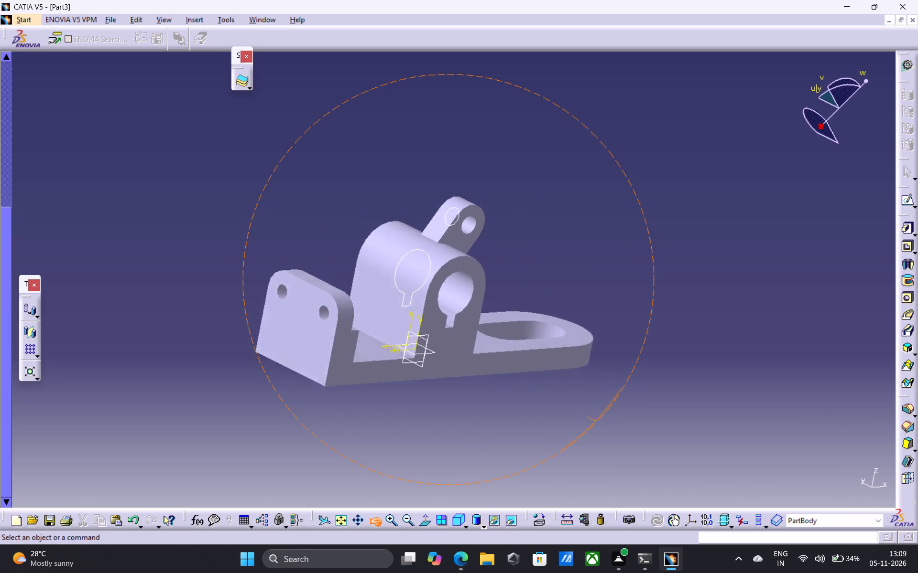
{"action": "left_click_drag", "start_coordinate": [613, 436], "coordinate": [620, 429]}
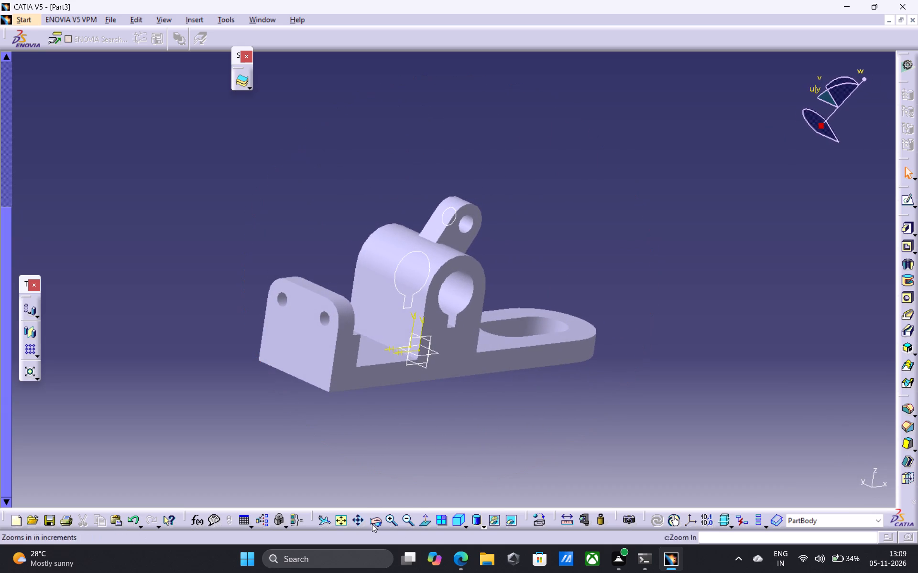
{"action": "left_click", "coordinate": [372, 524]}
{"action": "left_click_drag", "start_coordinate": [297, 408], "coordinate": [144, 333]}
{"action": "left_click_drag", "start_coordinate": [288, 415], "coordinate": [102, 253]}
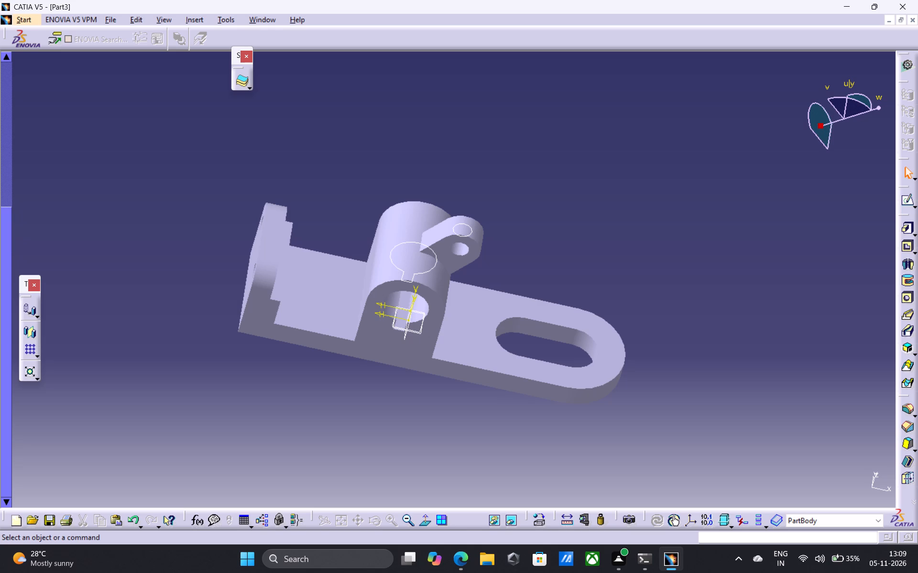
Inspect the finished bracket from several angles, checking the end wall holes, keyed bore, lug and base slot.
{"action": "left_click", "coordinate": [377, 524]}
{"action": "left_click_drag", "start_coordinate": [347, 470], "coordinate": [200, 267]}
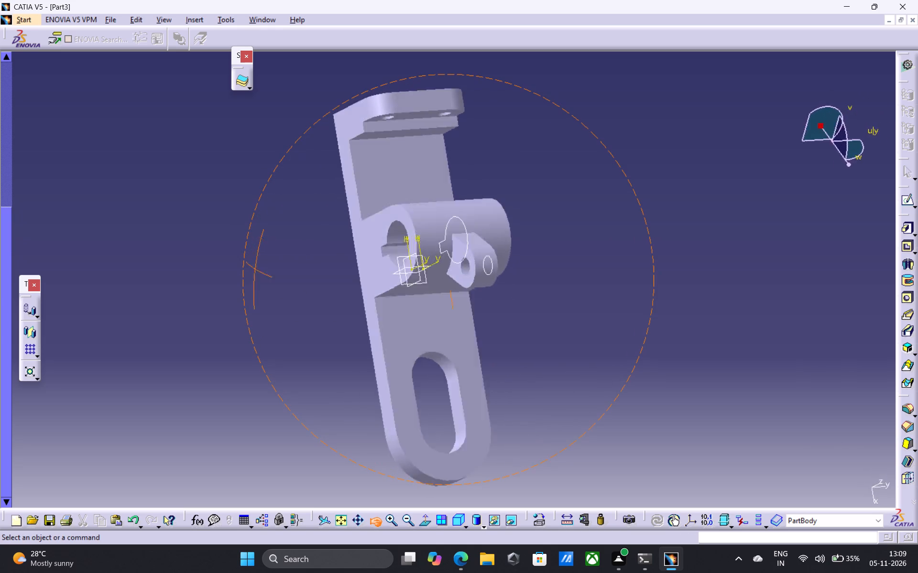
{"action": "left_click_drag", "start_coordinate": [200, 267], "coordinate": [271, 420]}
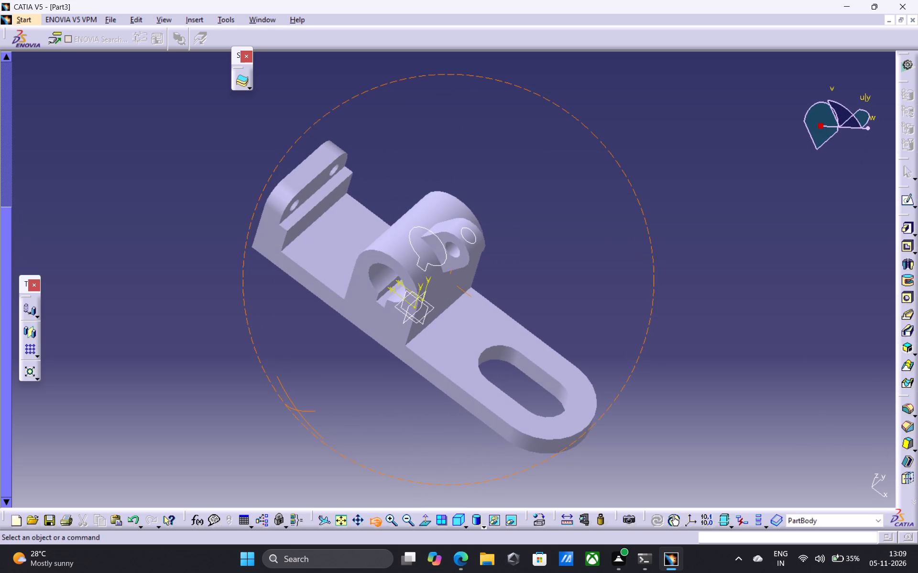
{"action": "left_click_drag", "start_coordinate": [271, 420], "coordinate": [271, 419]}
{"action": "left_click", "coordinate": [376, 522]}
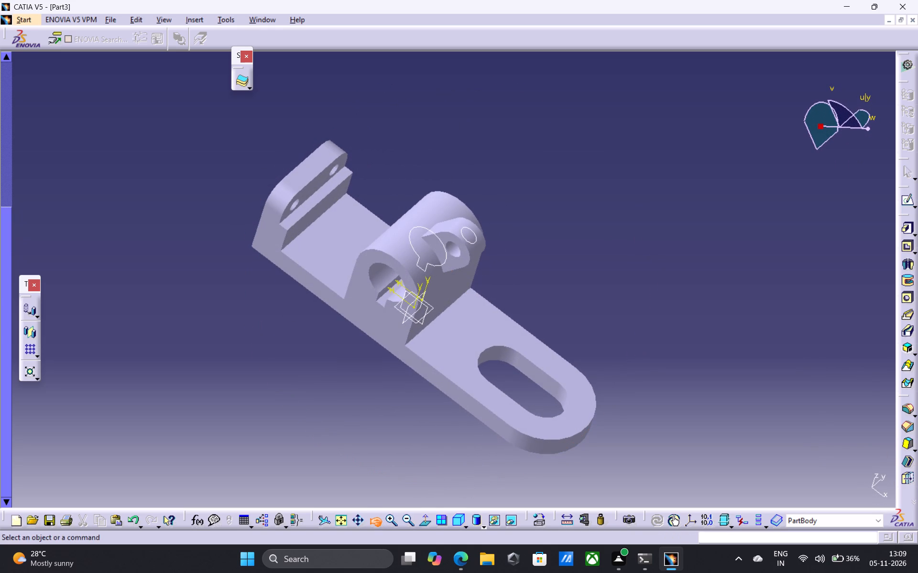
{"action": "left_click_drag", "start_coordinate": [496, 479], "coordinate": [510, 417]}
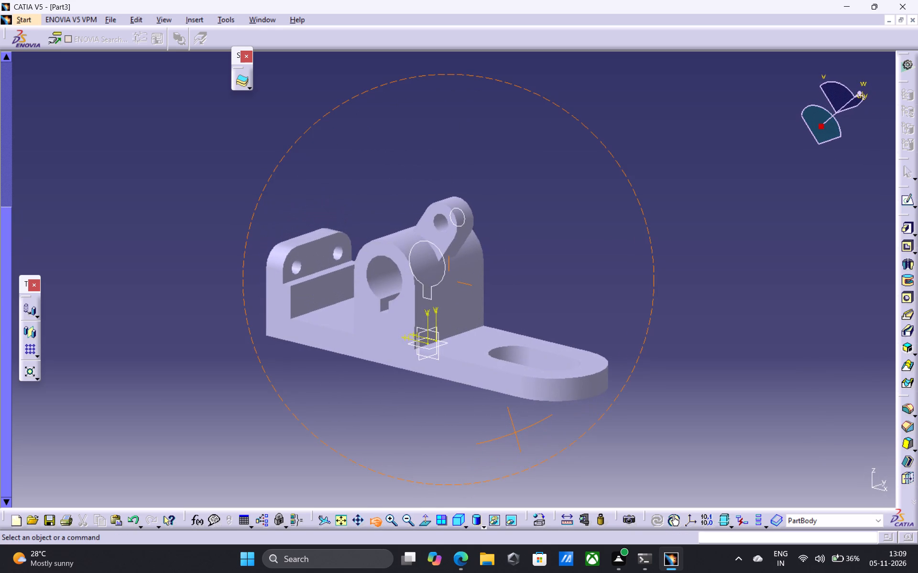
{"action": "left_click_drag", "start_coordinate": [510, 417], "coordinate": [483, 419]}
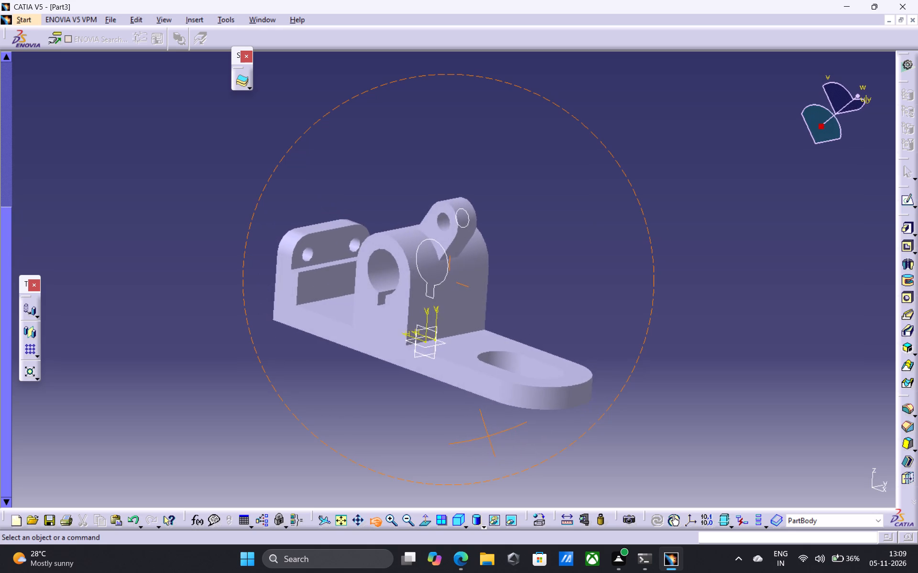
{"action": "left_click_drag", "start_coordinate": [483, 419], "coordinate": [514, 418]}
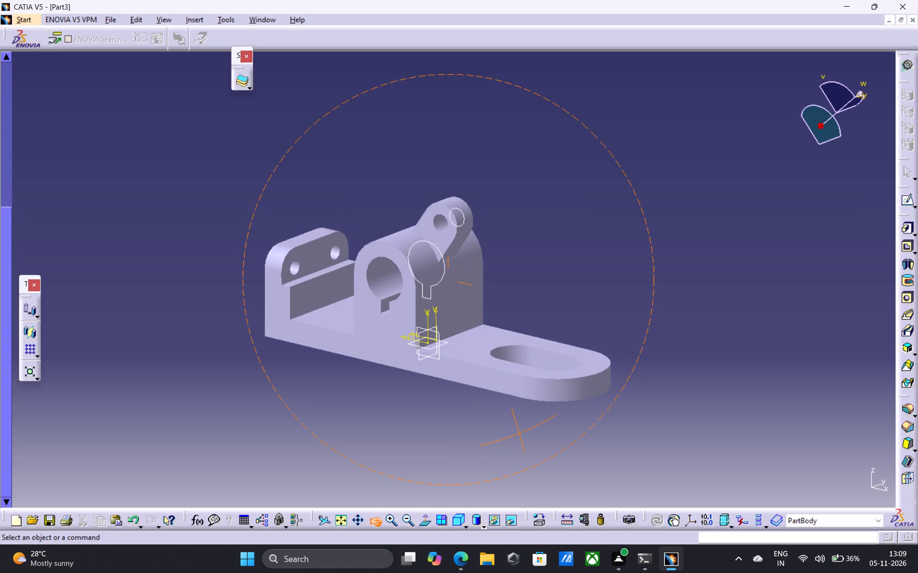
{"action": "left_click_drag", "start_coordinate": [514, 418], "coordinate": [515, 422]}
{"action": "key", "text": "Escape"}
{"action": "key", "text": "Escape"}
{"action": "key", "text": "Escape"}
{"action": "key", "text": "Escape"}
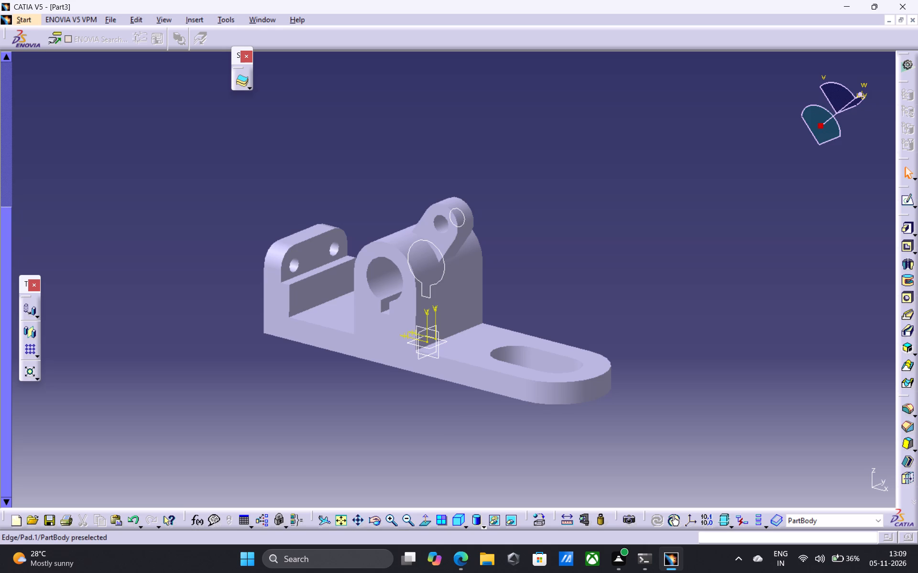
{"action": "key", "text": "Escape"}
{"action": "key", "text": "Escape"}
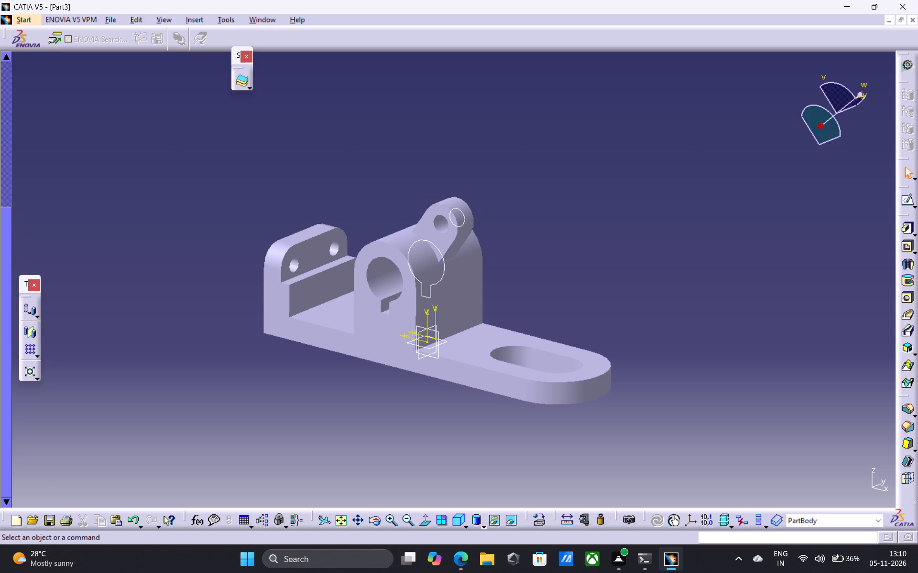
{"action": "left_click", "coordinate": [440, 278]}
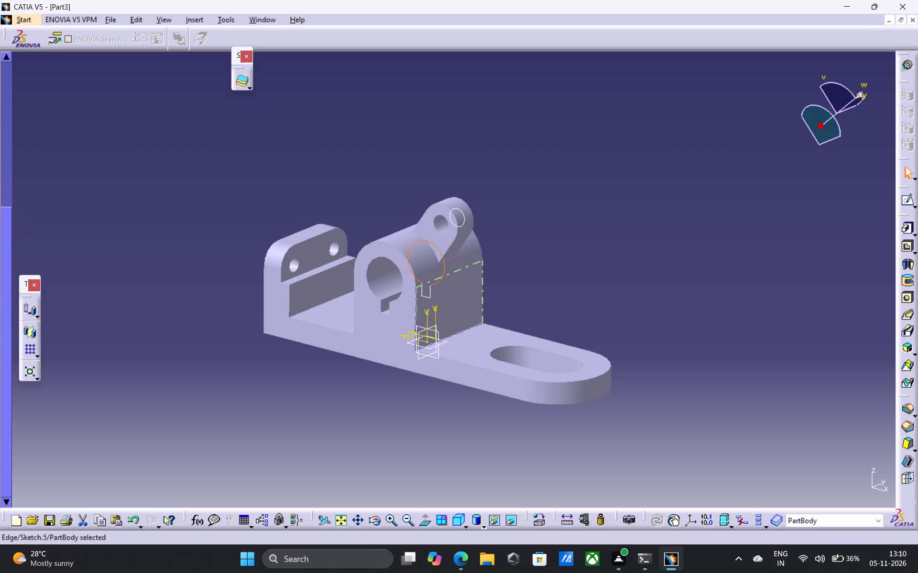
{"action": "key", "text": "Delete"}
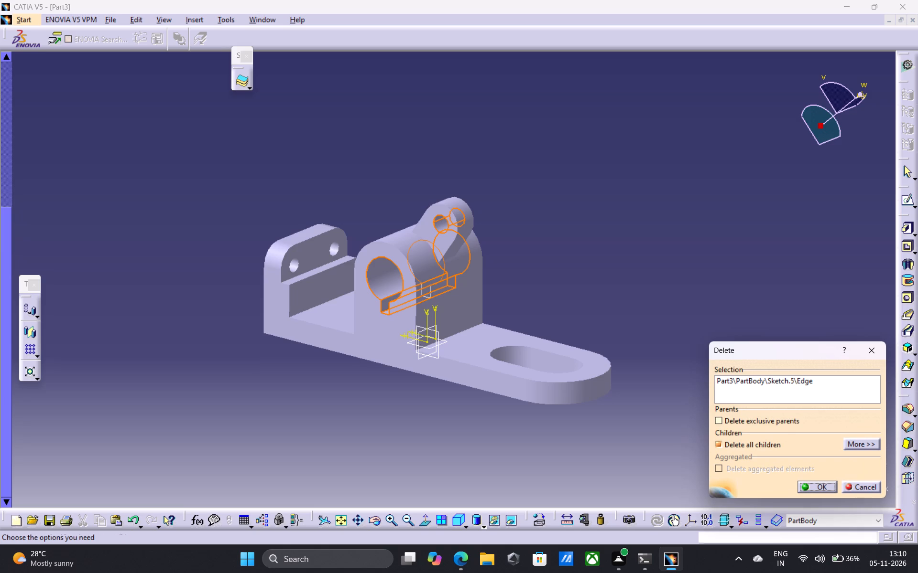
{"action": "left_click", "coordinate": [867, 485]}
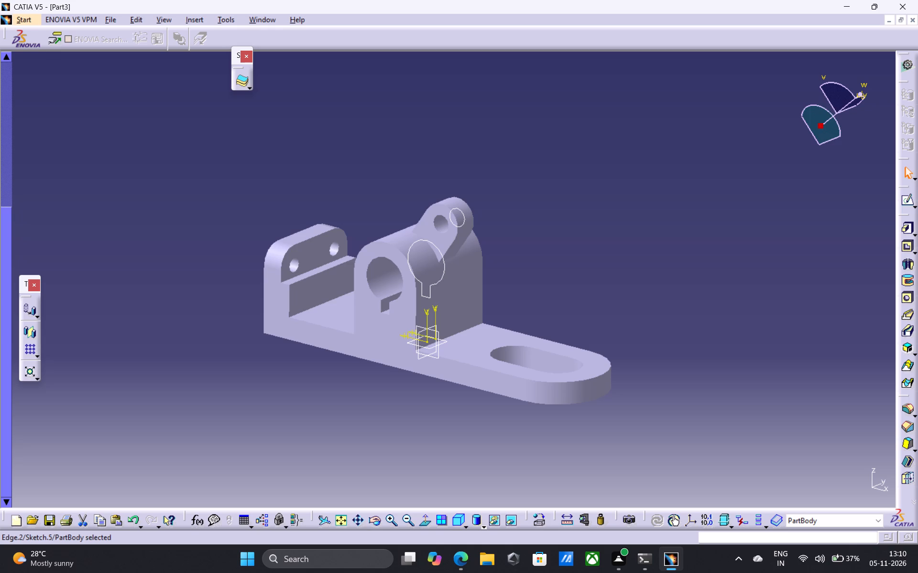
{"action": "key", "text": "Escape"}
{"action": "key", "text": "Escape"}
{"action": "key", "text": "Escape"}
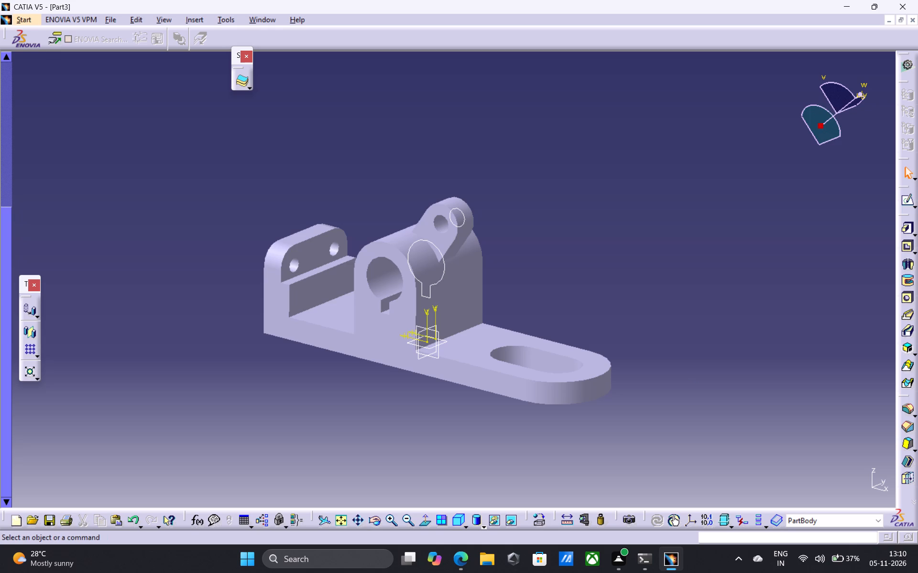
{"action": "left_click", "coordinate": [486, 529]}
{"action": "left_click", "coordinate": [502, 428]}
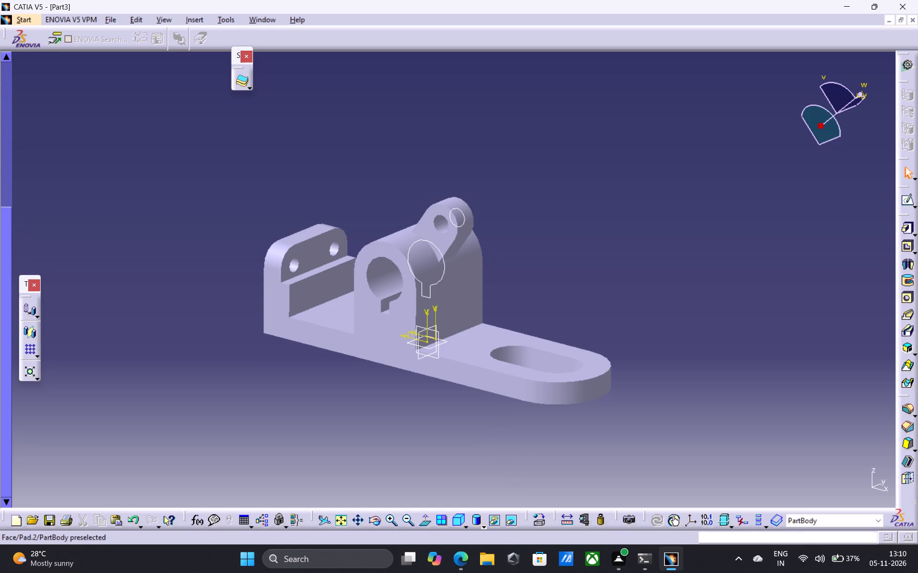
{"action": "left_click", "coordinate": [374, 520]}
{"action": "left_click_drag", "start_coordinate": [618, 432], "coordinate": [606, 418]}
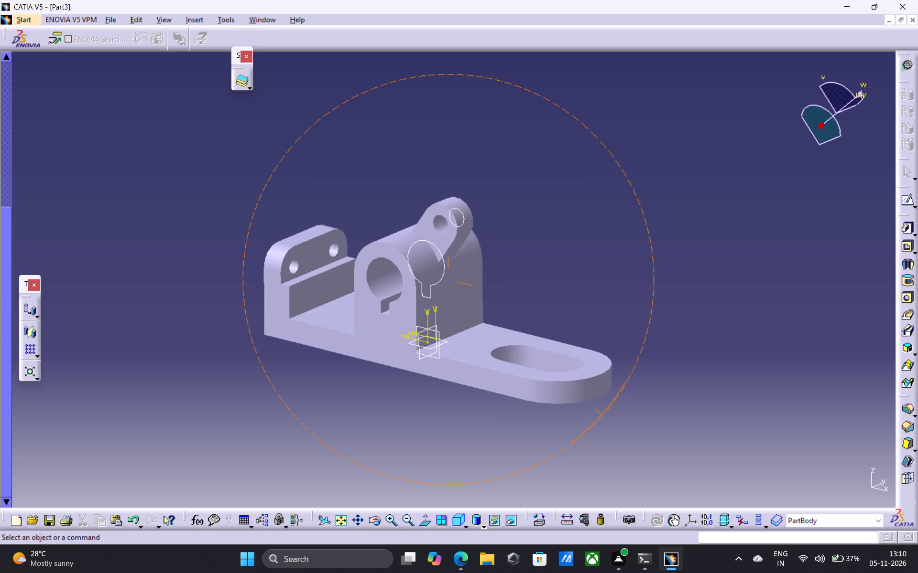
Save the part as Part8 in CATPart format in the Documents folder.
{"action": "key", "text": "ctrl+s"}
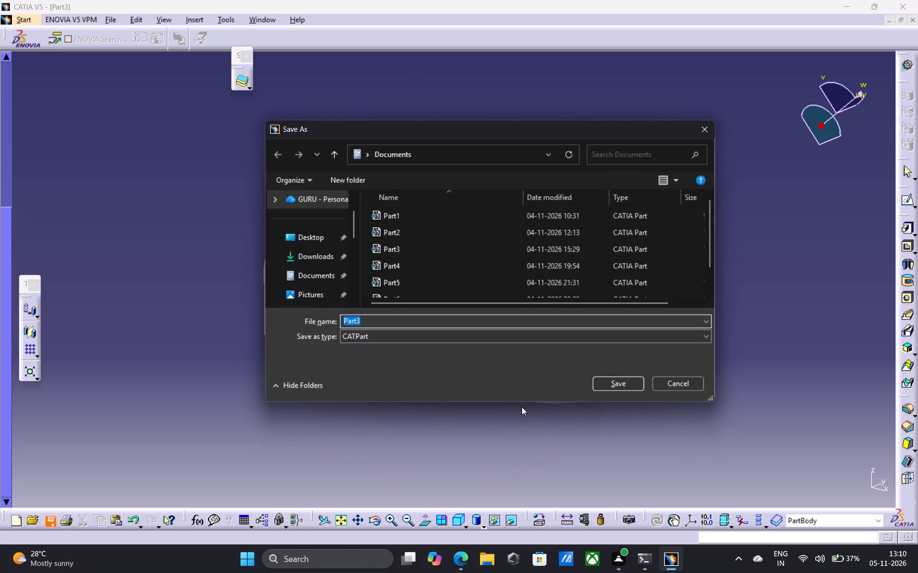
{"action": "left_click", "coordinate": [492, 319]}
{"action": "key", "text": "BackSpace"}
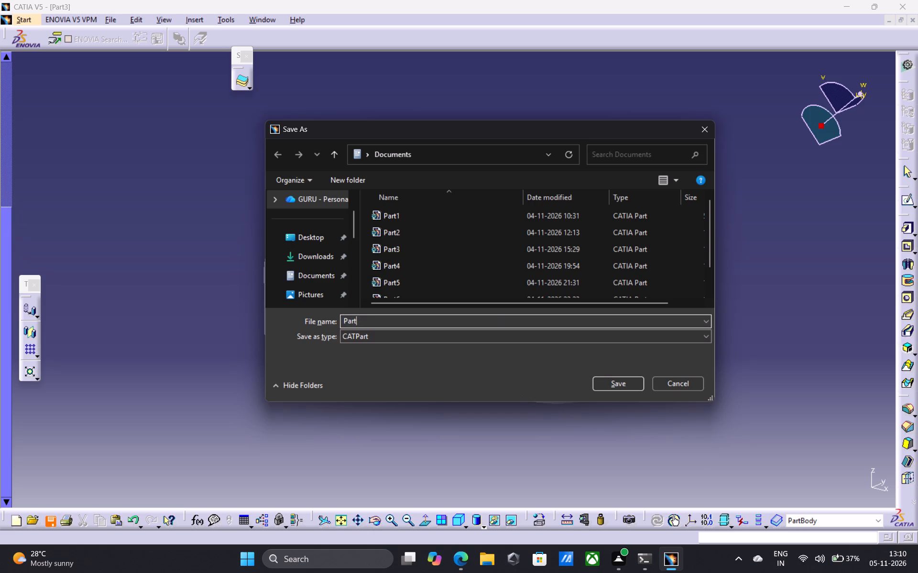
{"action": "key", "text": "8"}
{"action": "key", "text": "Return"}
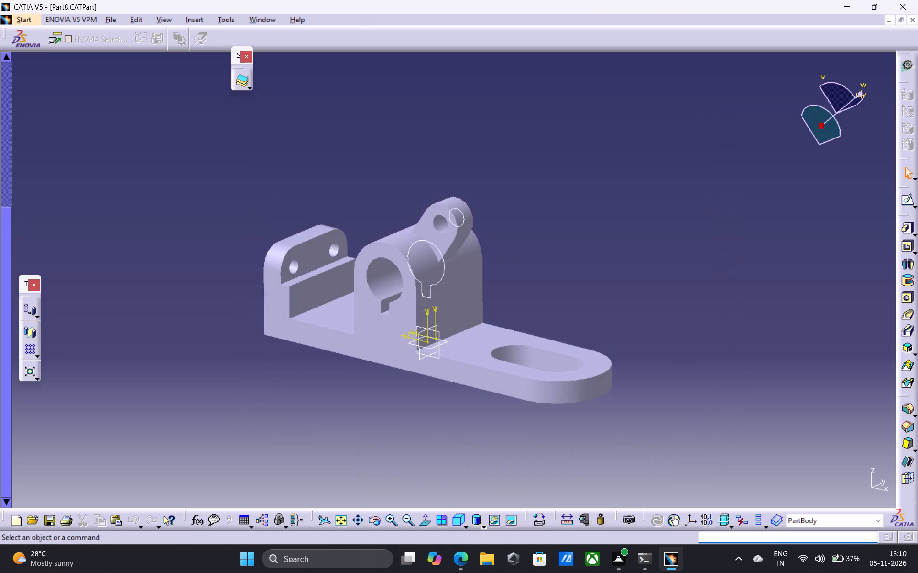
Print the part view with Microsoft Print to PDF on A4 landscape, saving the output as Part8 in the Documents folder.
{"action": "key", "text": "ctrl+p"}
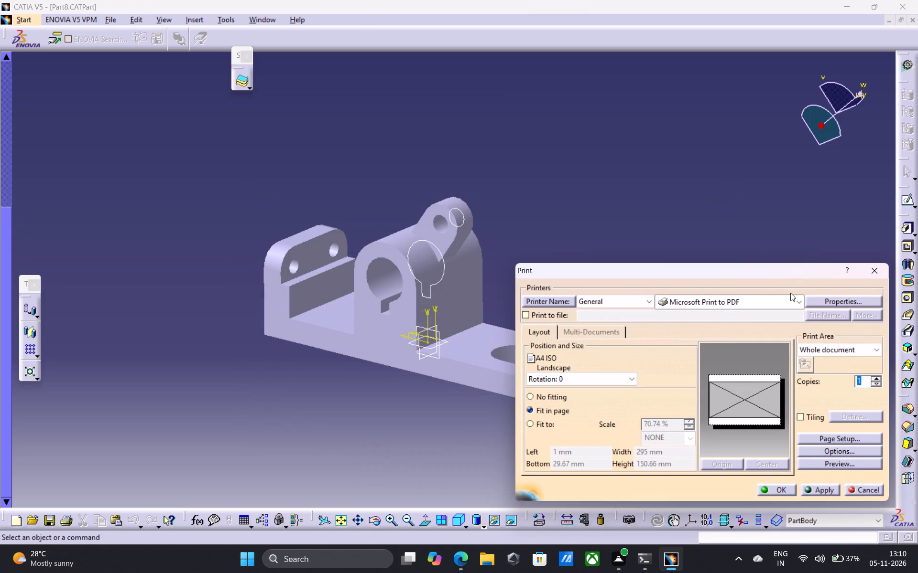
{"action": "left_click", "coordinate": [831, 302]}
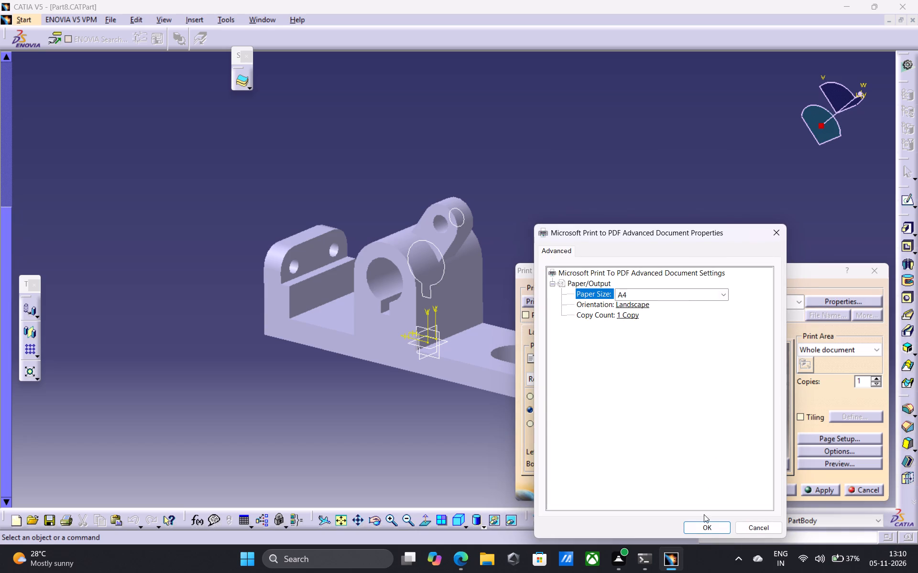
{"action": "left_click", "coordinate": [704, 531]}
{"action": "left_click", "coordinate": [782, 489]}
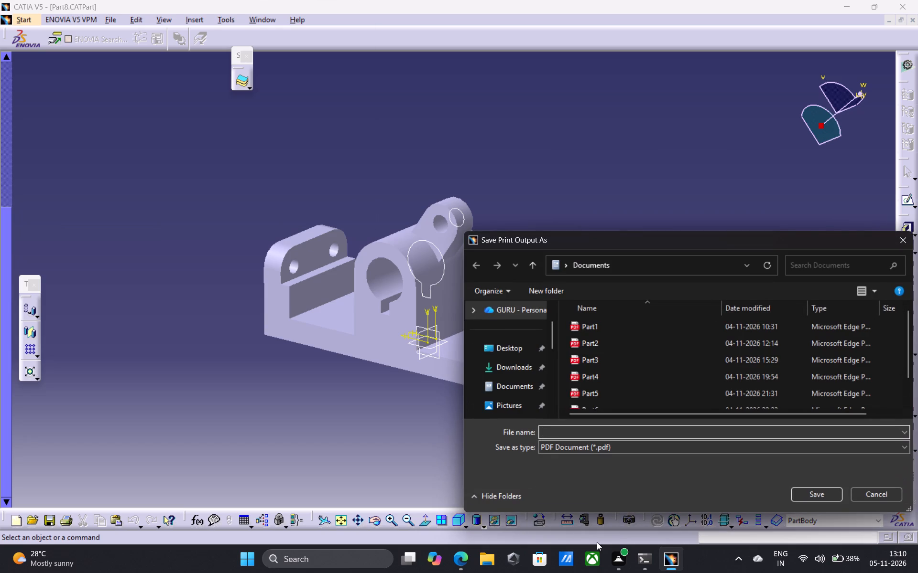
{"action": "type", "text": "Part"}
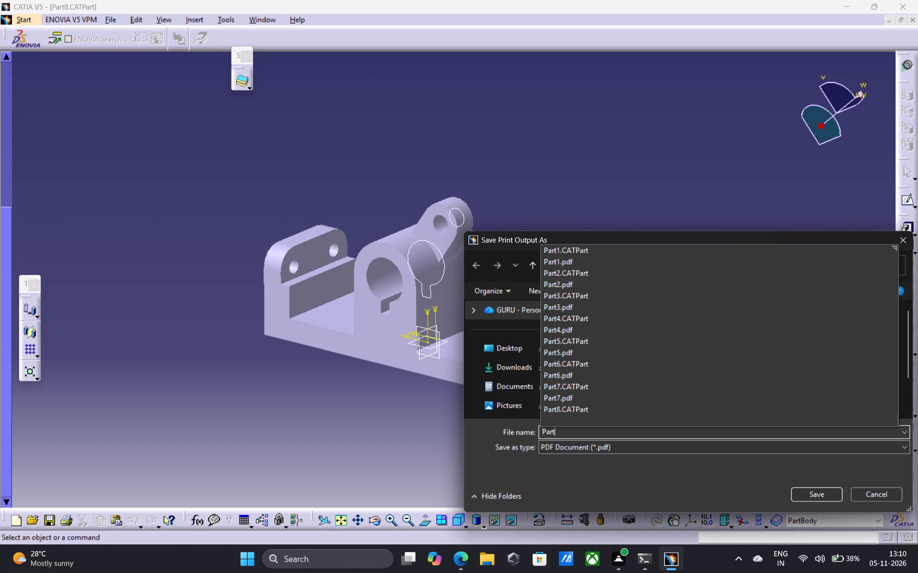
{"action": "key", "text": "Up"}
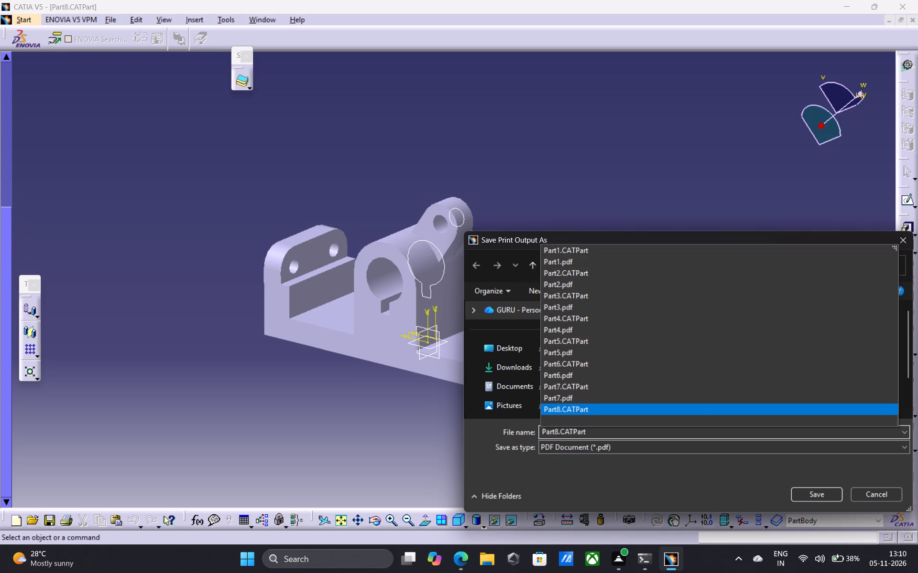
{"action": "key", "text": "BackSpace"}
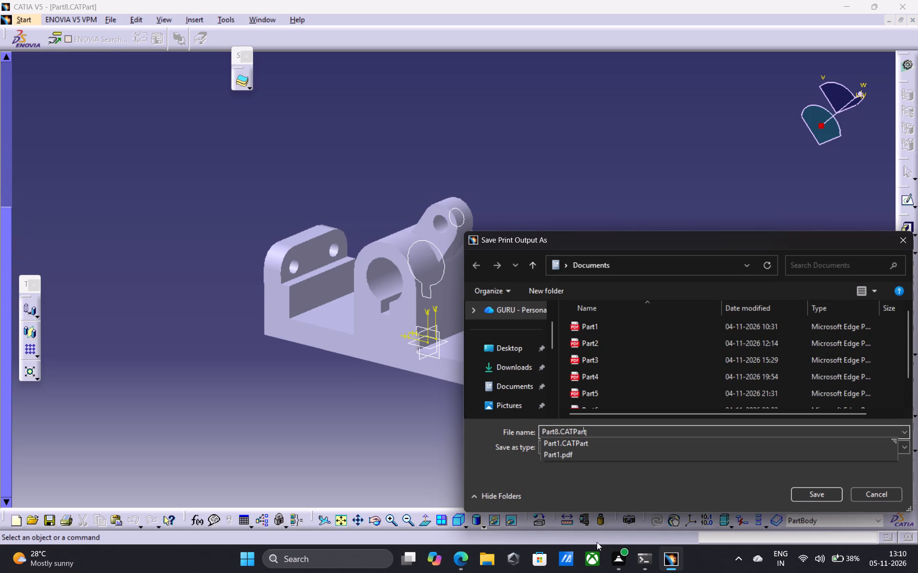
{"action": "key", "text": "BackSpace"}
{"action": "key", "text": "BackSpace"}
{"action": "key", "text": "BackSpace"}
{"action": "key", "text": "BackSpace"}
{"action": "key", "text": "BackSpace"}
{"action": "key", "text": "BackSpace"}
{"action": "key", "text": "BackSpace"}
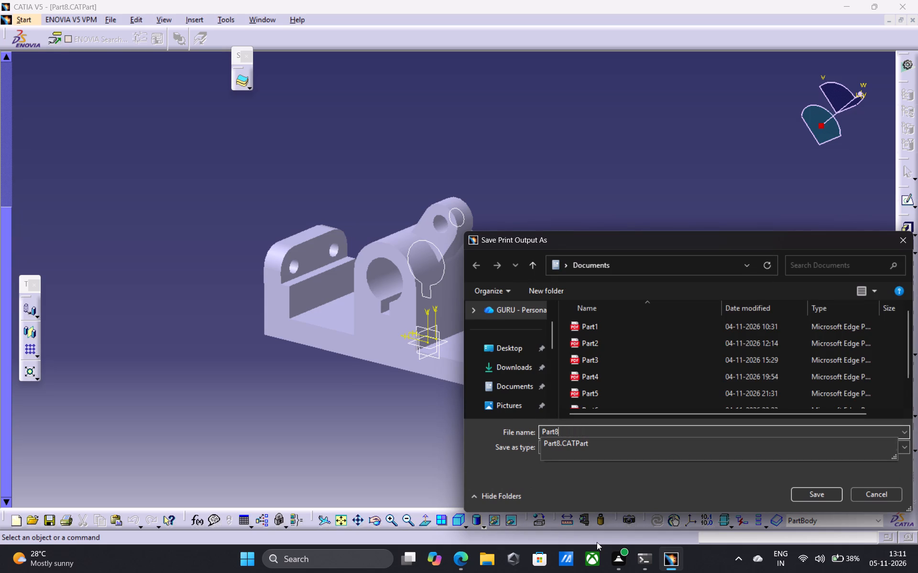
{"action": "key", "text": "Return"}
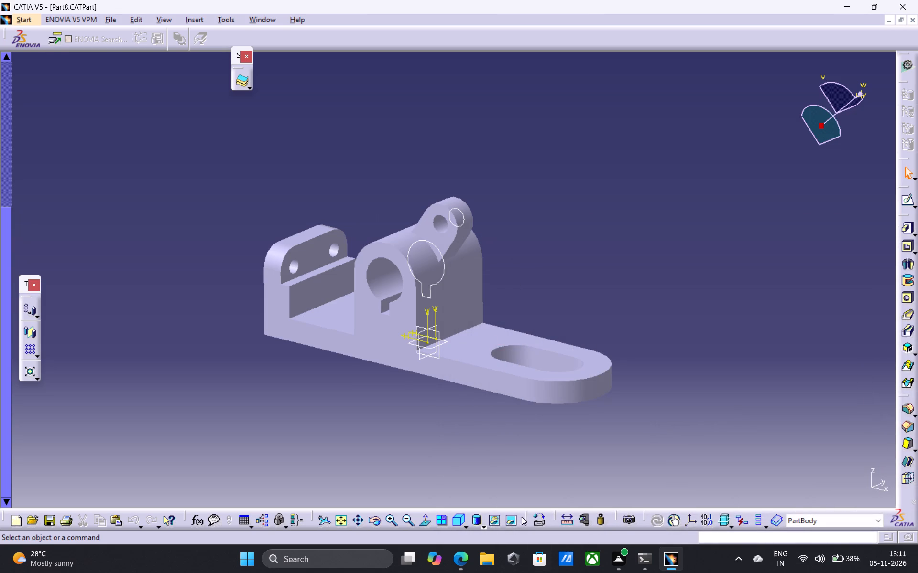
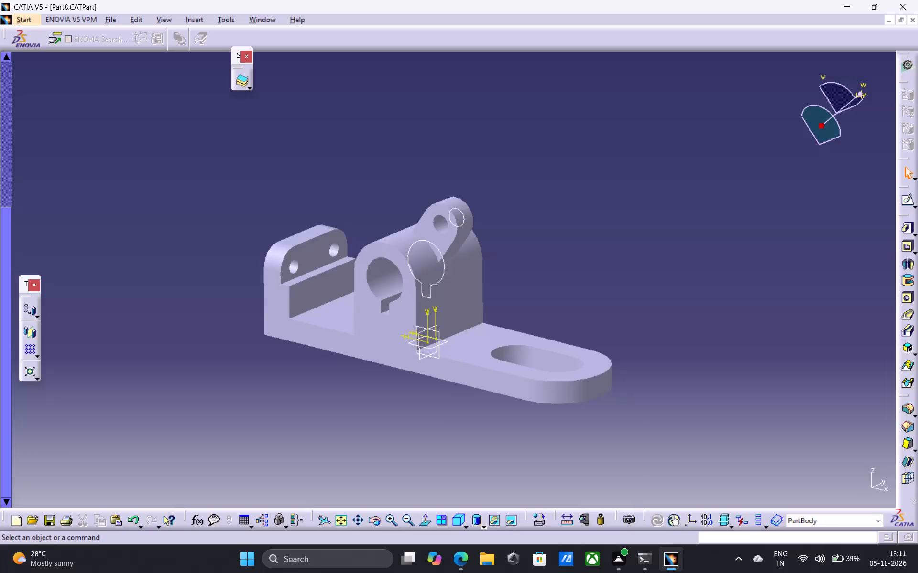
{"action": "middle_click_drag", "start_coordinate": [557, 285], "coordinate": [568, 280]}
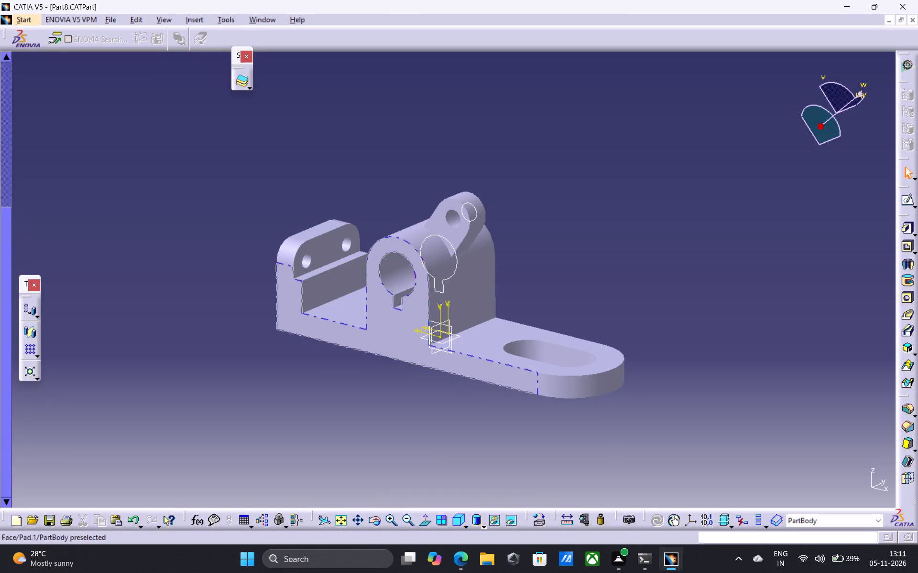